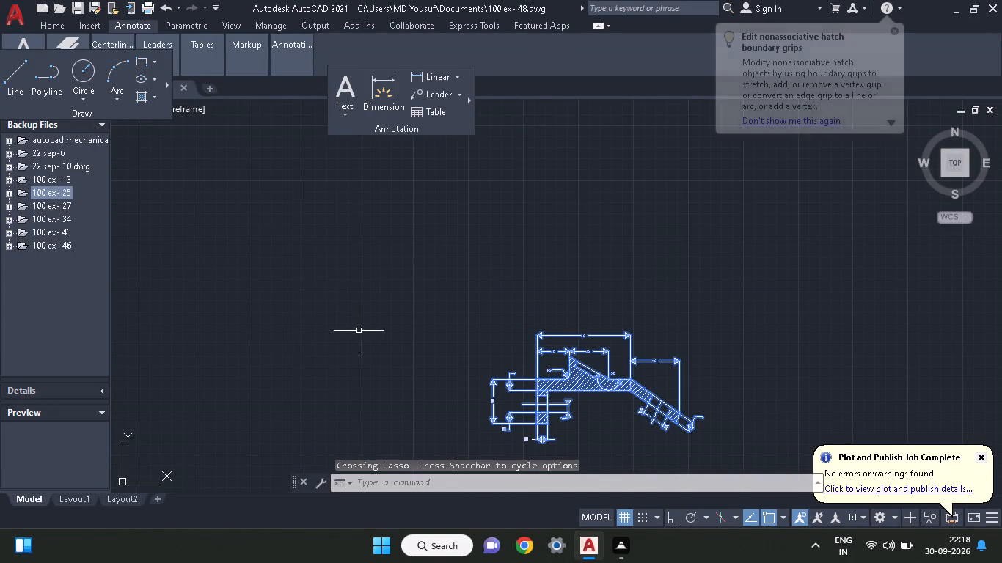
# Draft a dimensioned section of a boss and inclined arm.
# Erase the selected hatched drawing together with all its dimensions.
pyautogui.rightClick(359, 331)
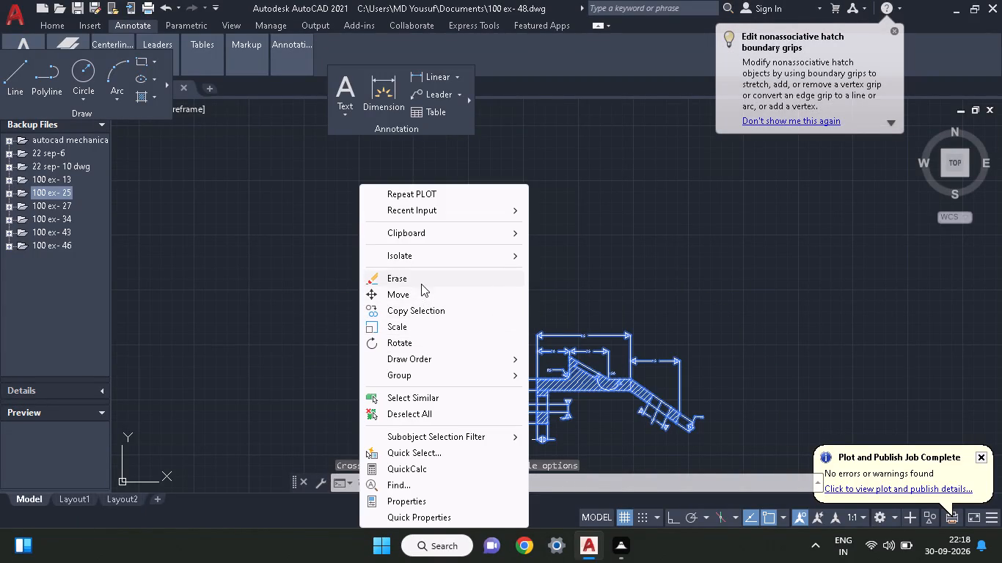
pyautogui.click(421, 284)
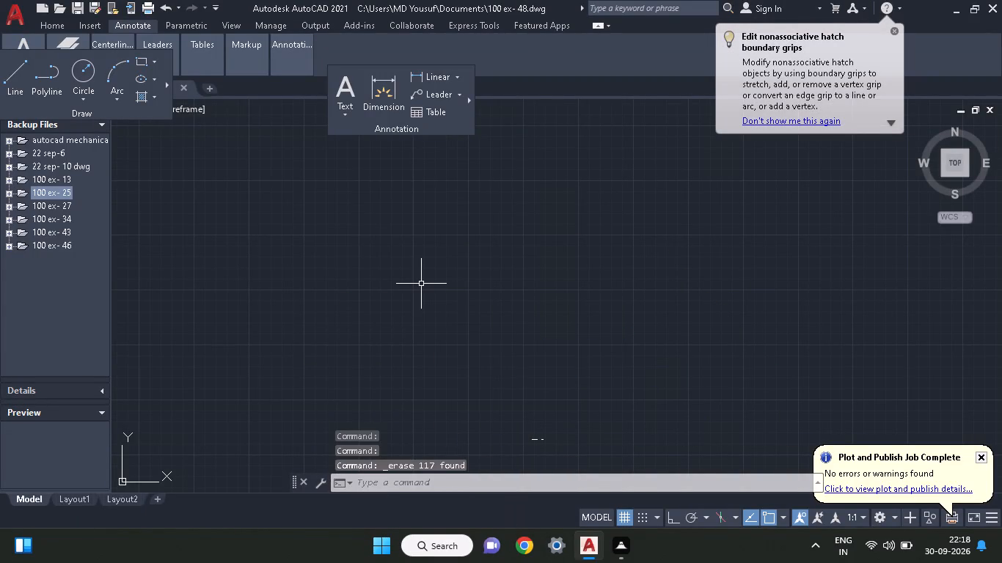
# Erase the small leftover fragments of the old drawing from model space.
pyautogui.click(538, 438)
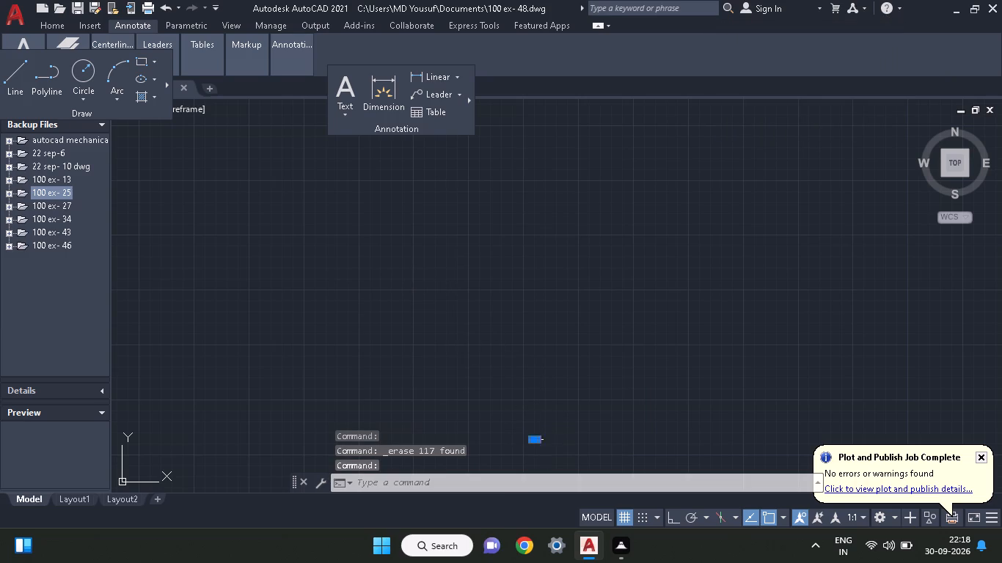
pyautogui.click(544, 440)
pyautogui.rightClick(528, 309)
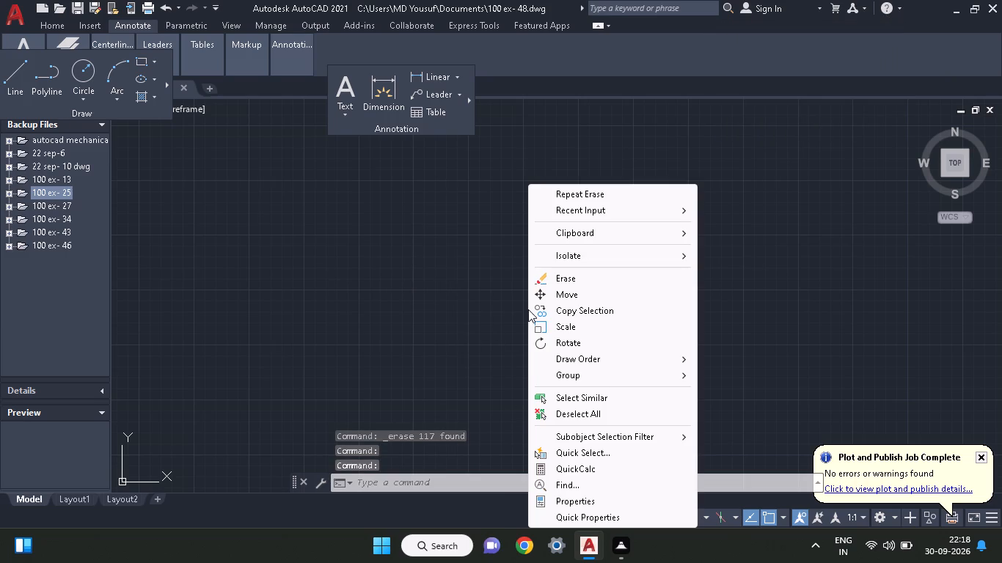
pyautogui.click(542, 276)
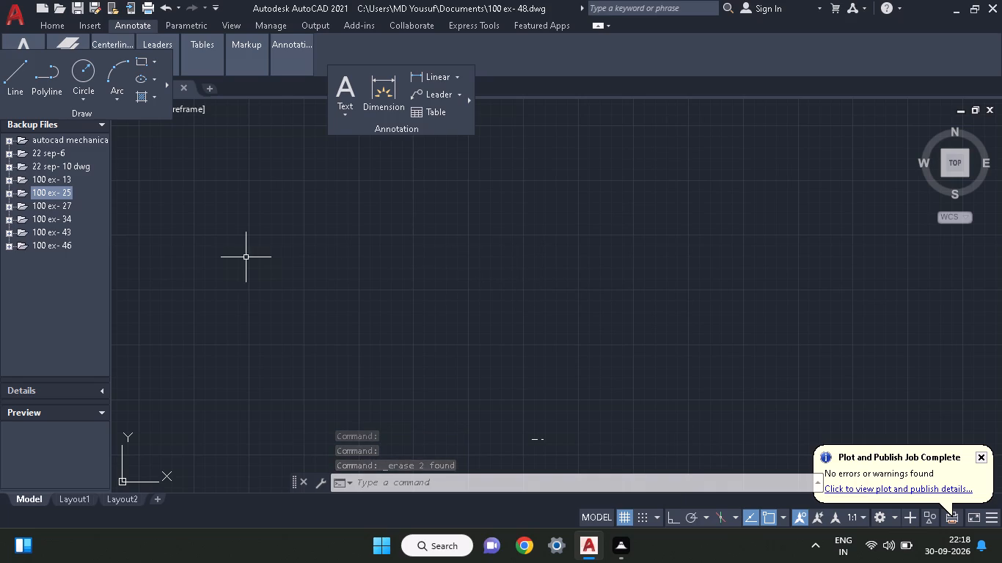
pyautogui.moveTo(566, 452); pyautogui.dragTo(564, 357)
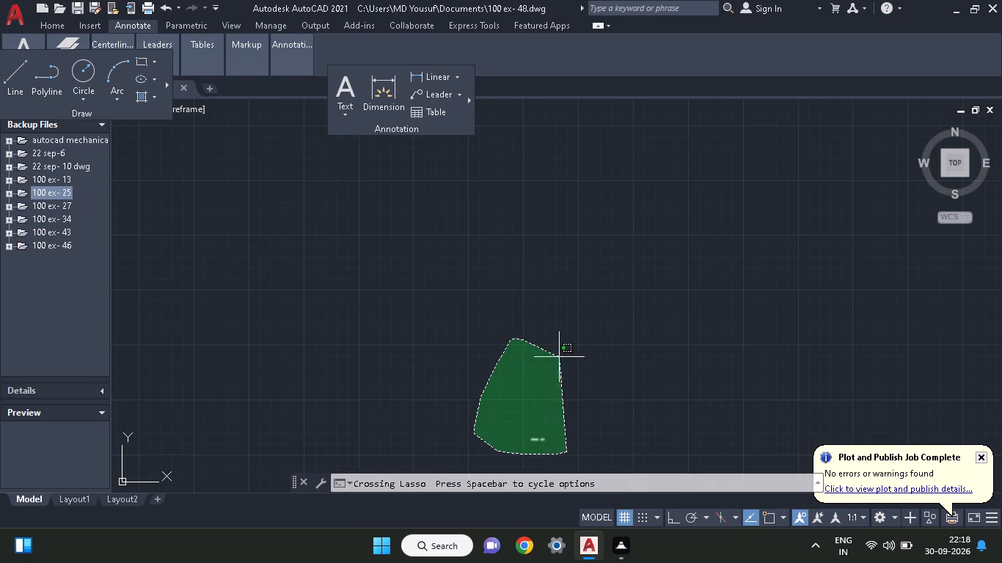
pyautogui.moveTo(564, 357); pyautogui.dragTo(568, 358)
pyautogui.rightClick(566, 358)
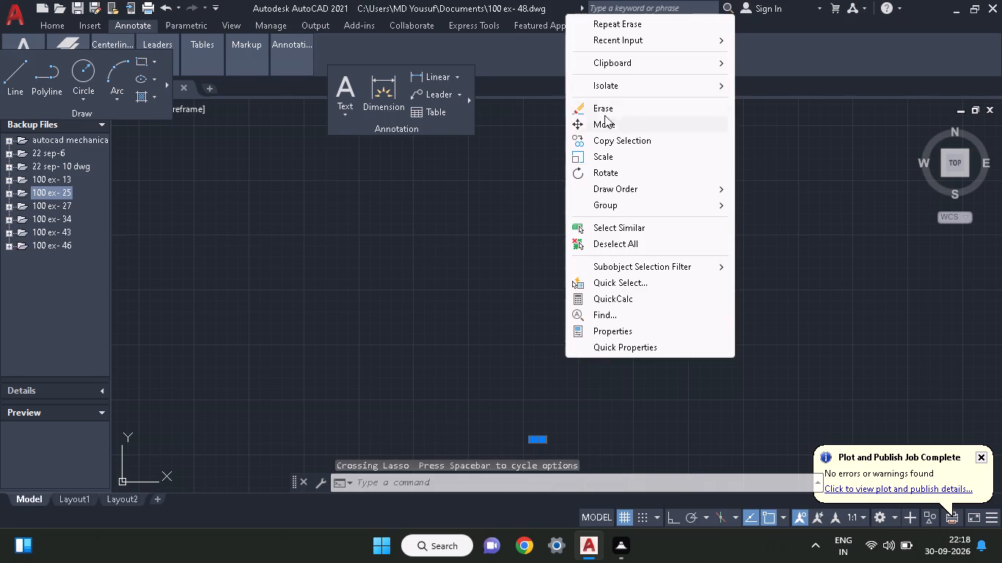
pyautogui.click(605, 114)
pyautogui.scroll(1, 605, 114)
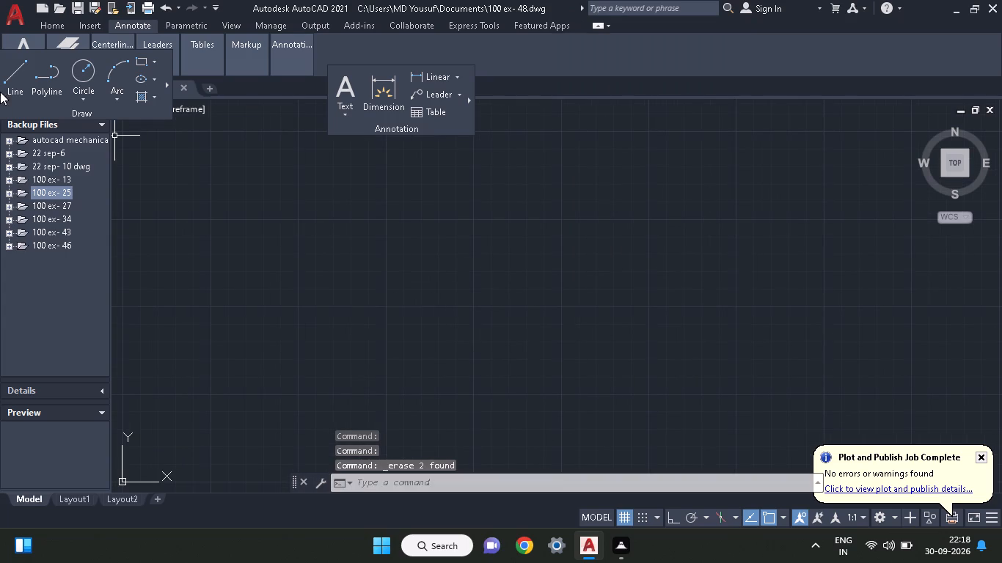
pyautogui.click(100, 27)
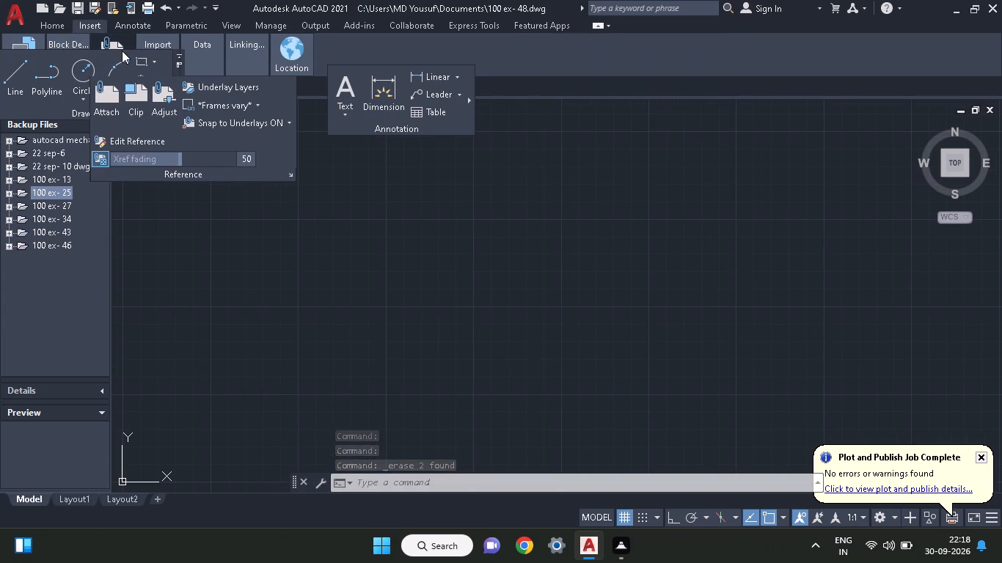
pyautogui.click(122, 51)
pyautogui.click(117, 37)
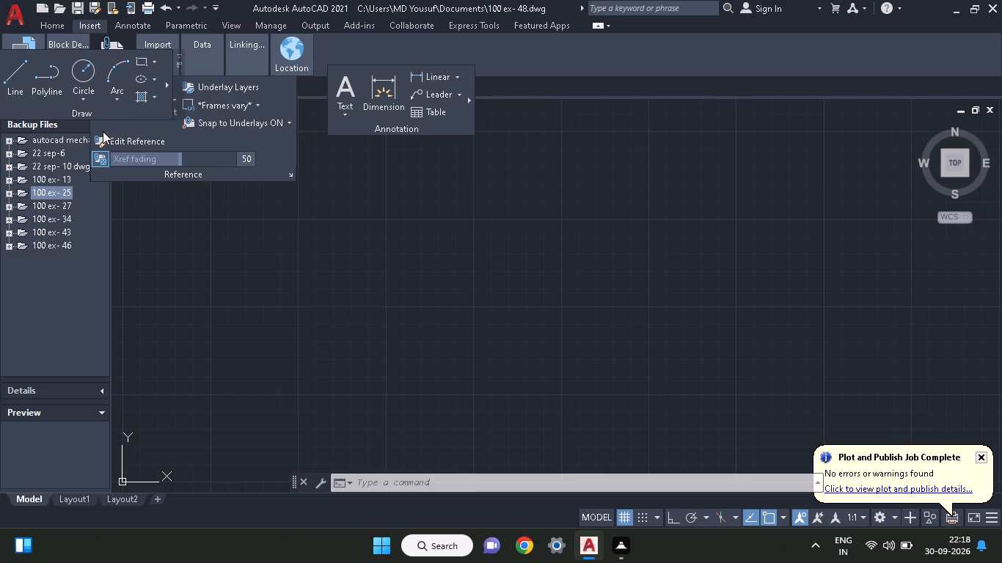
pyautogui.click(114, 37)
pyautogui.click(114, 40)
pyautogui.click(109, 46)
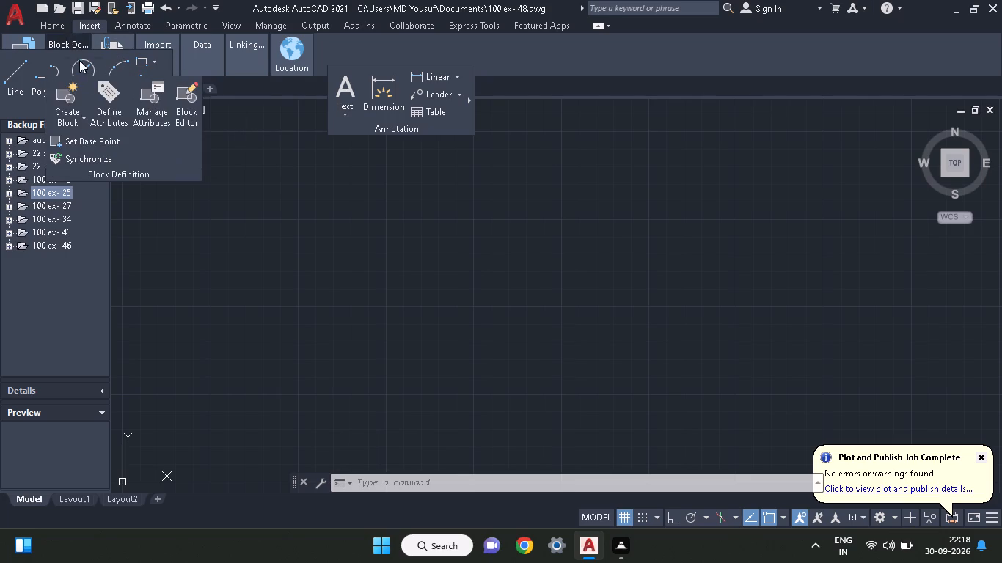
pyautogui.click(106, 94)
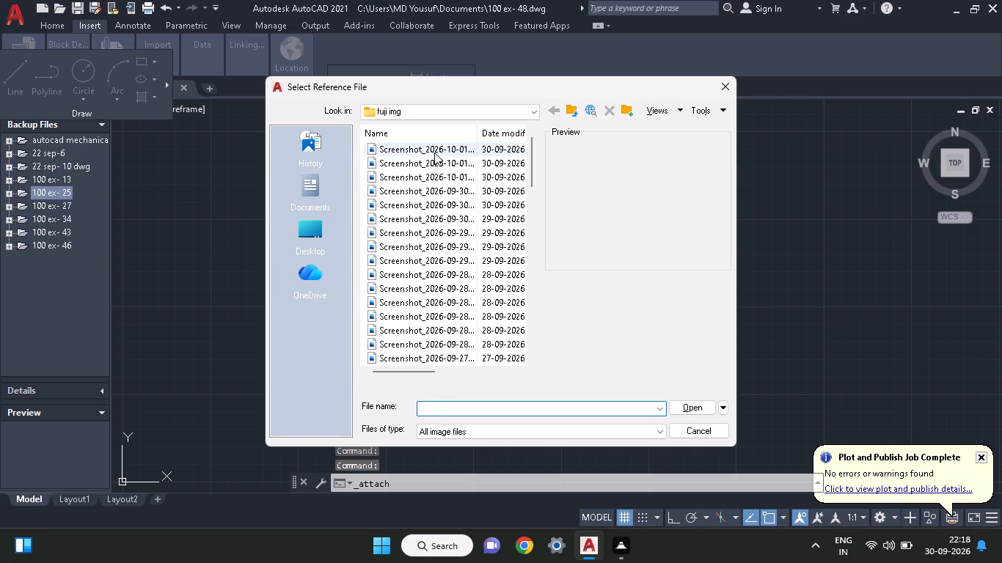
pyautogui.click(434, 152)
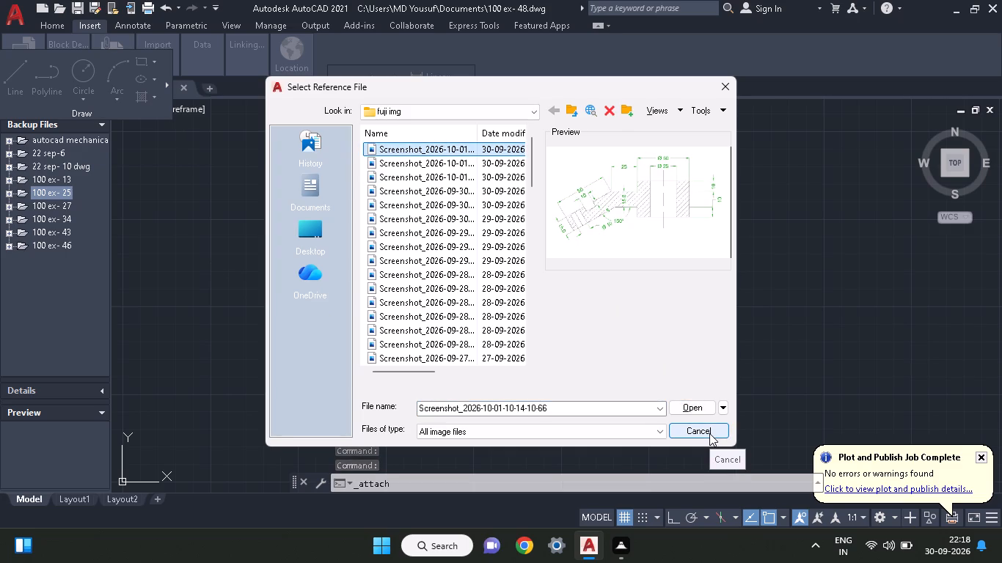
pyautogui.click(690, 413)
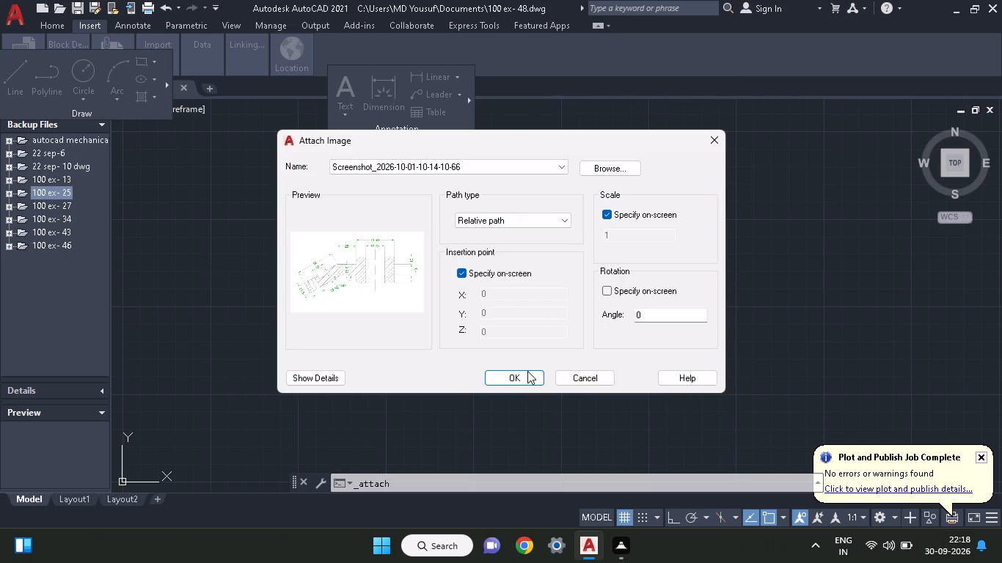
pyautogui.click(525, 371)
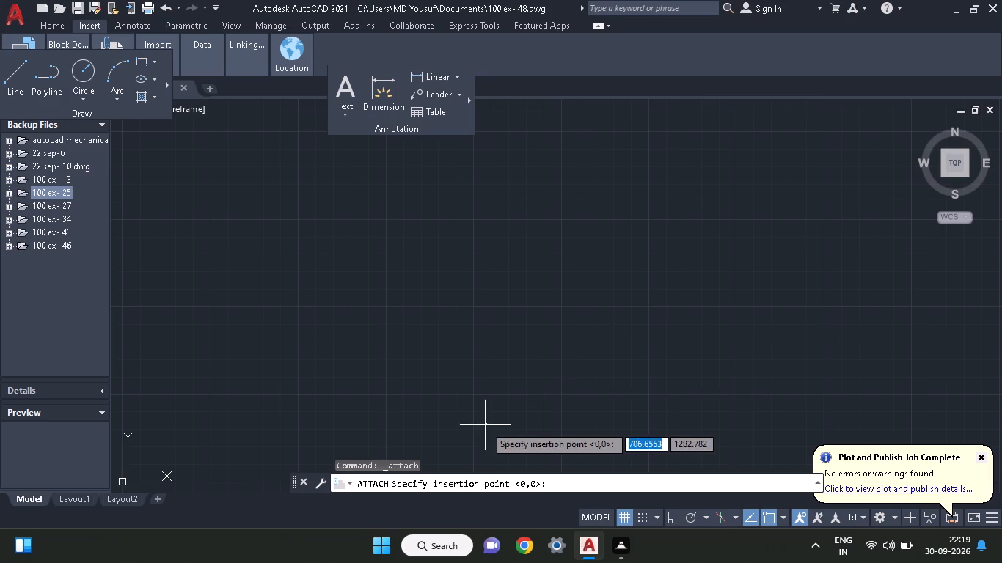
pyautogui.click(533, 444)
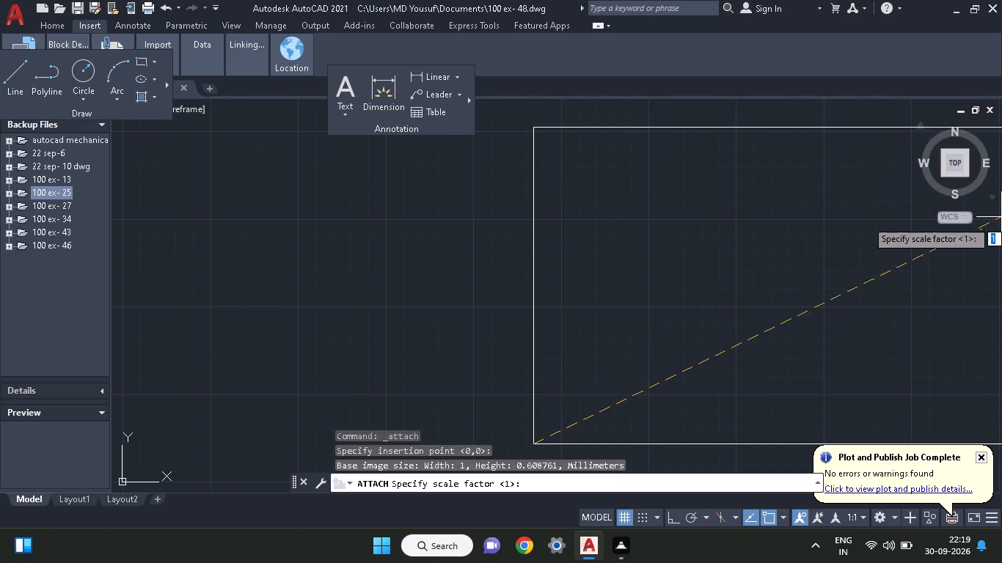
pyautogui.click(1001, 169)
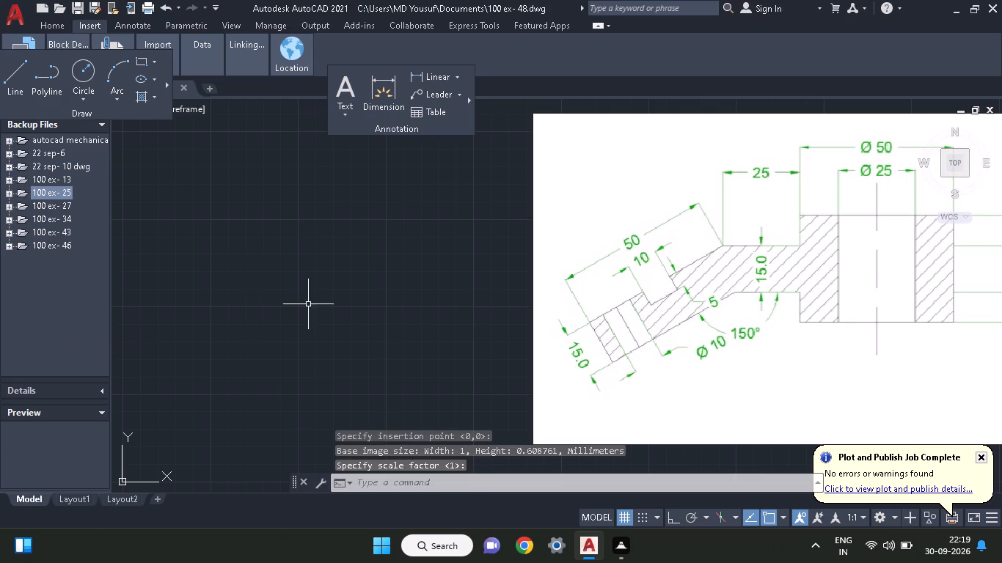
# Start a line beside the reference image with Ortho on and draw a first segment 10 mm vertically upward.
pyautogui.click(7, 77)
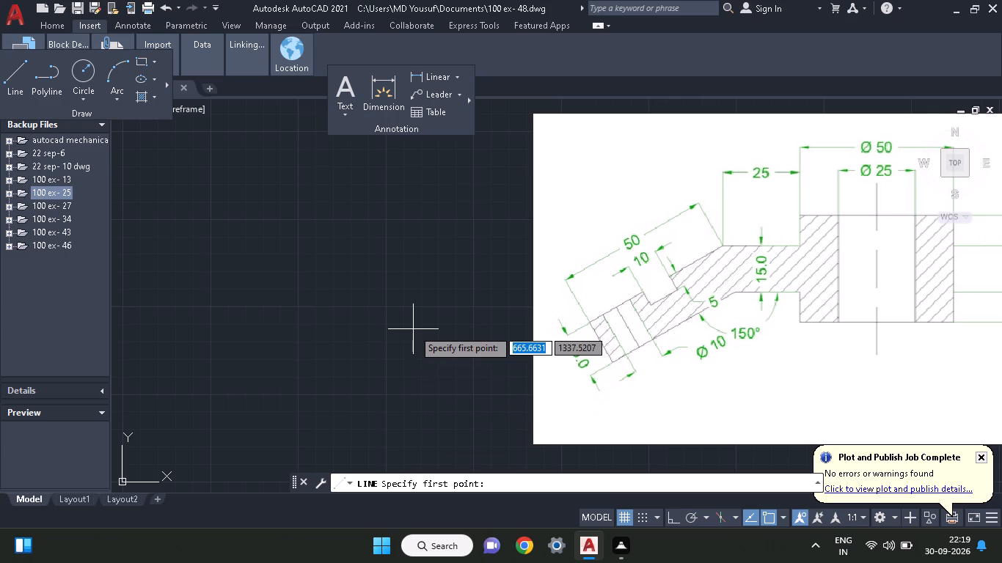
pyautogui.moveTo(413, 329); pyautogui.dragTo(332, 327, button='middle')
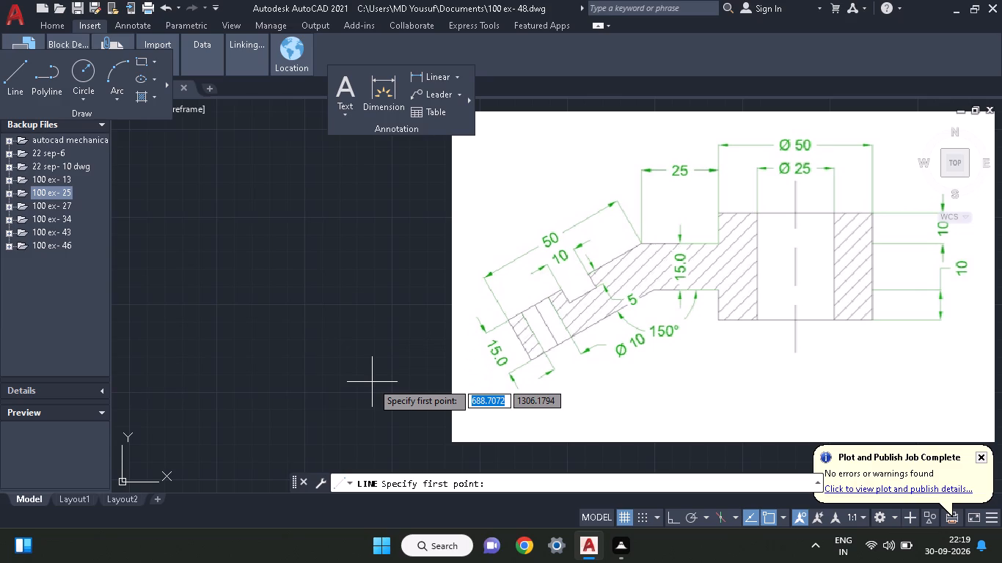
pyautogui.scroll(-1, 372, 382)
pyautogui.scroll(1, 379, 367)
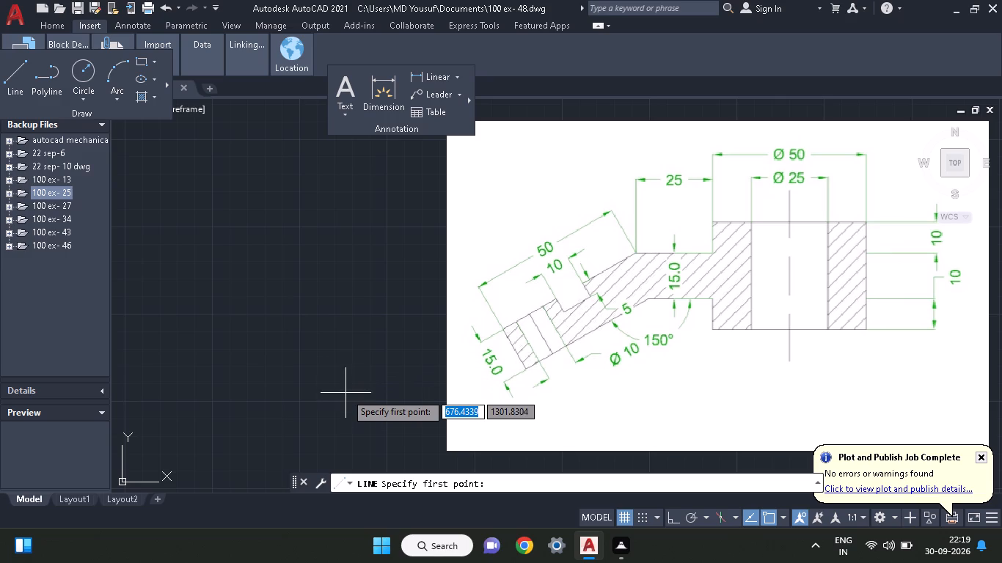
pyautogui.click(366, 368)
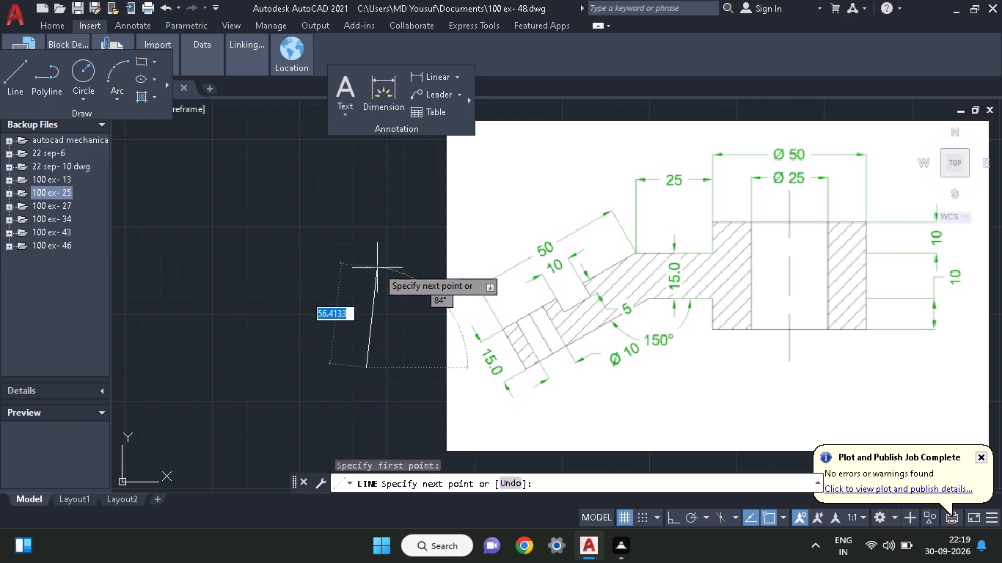
pyautogui.scroll(-1, 367, 223)
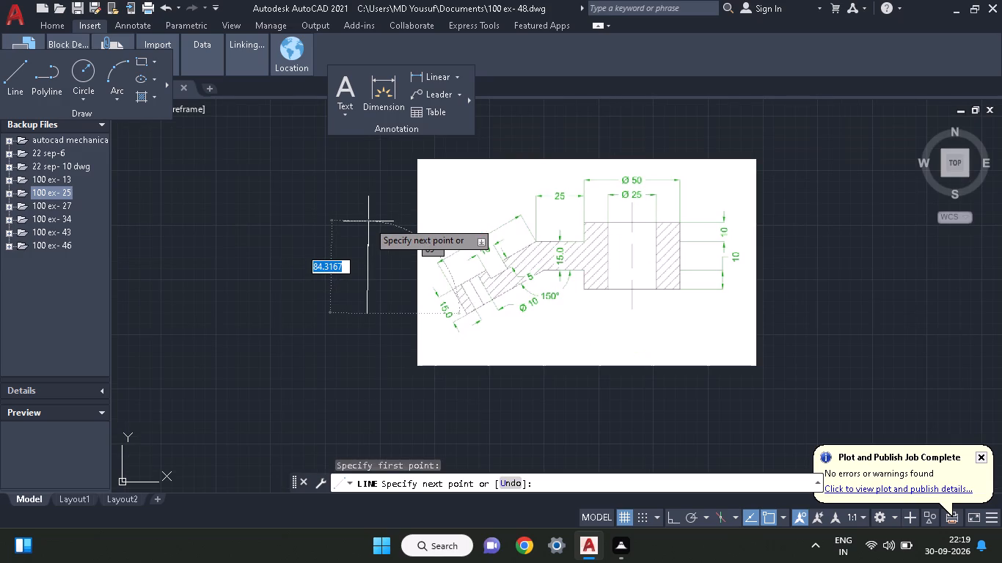
pyautogui.press('F8')
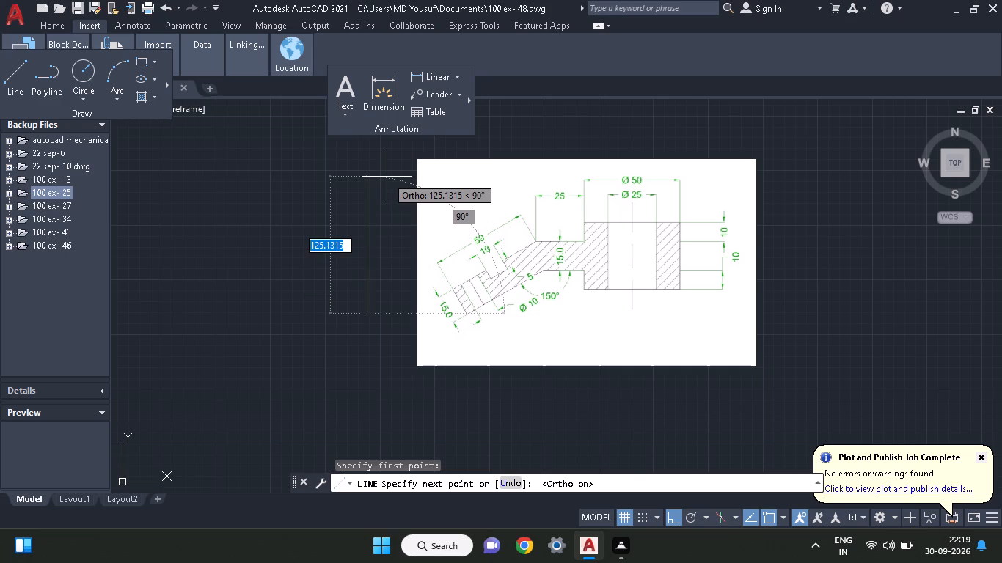
pyautogui.scroll(1, 387, 177)
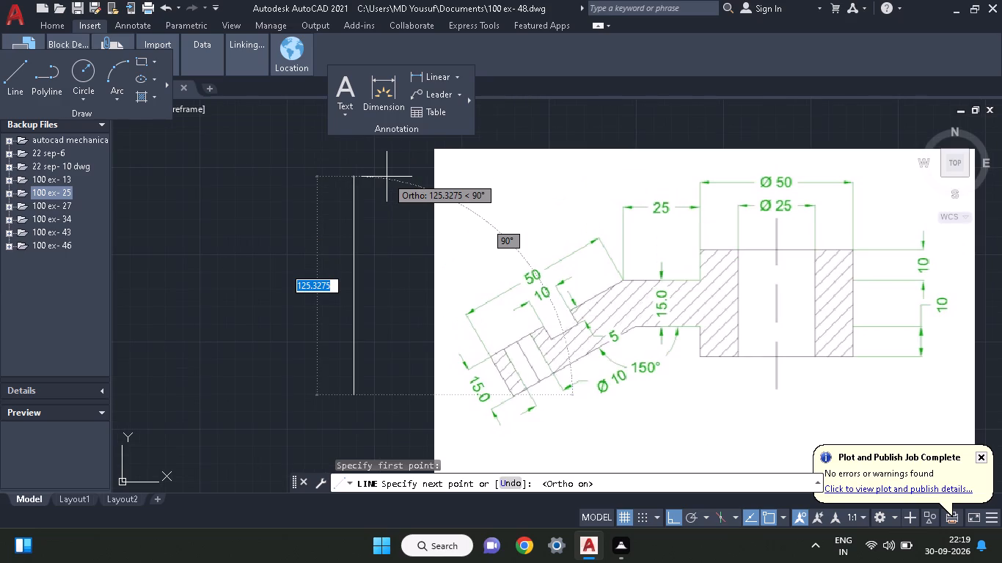
pyautogui.scroll(-1, 387, 177)
pyautogui.scroll(1, 387, 177)
pyautogui.scroll(-1, 387, 177)
pyautogui.scroll(1, 377, 268)
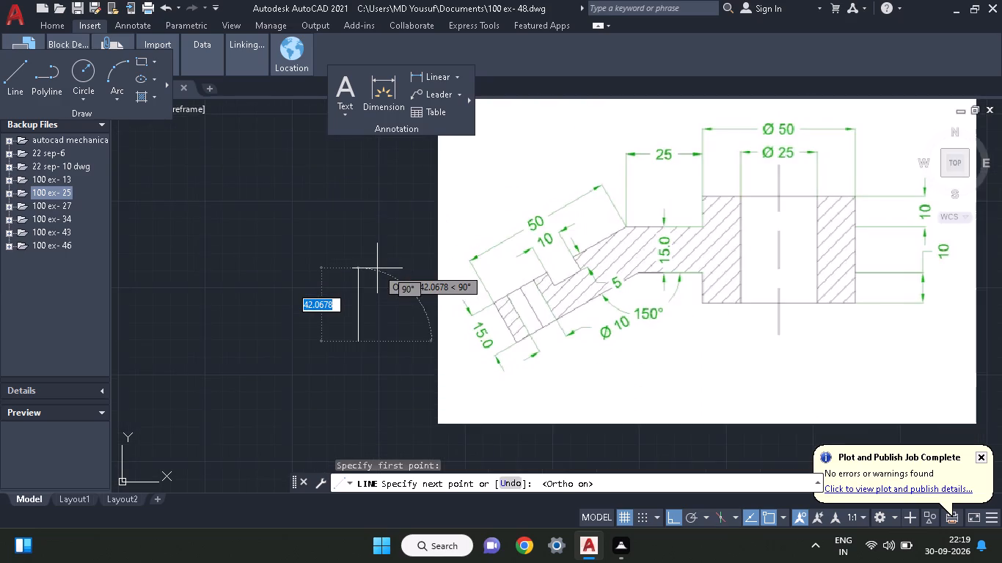
pyautogui.scroll(-1, 377, 268)
pyautogui.scroll(1, 378, 271)
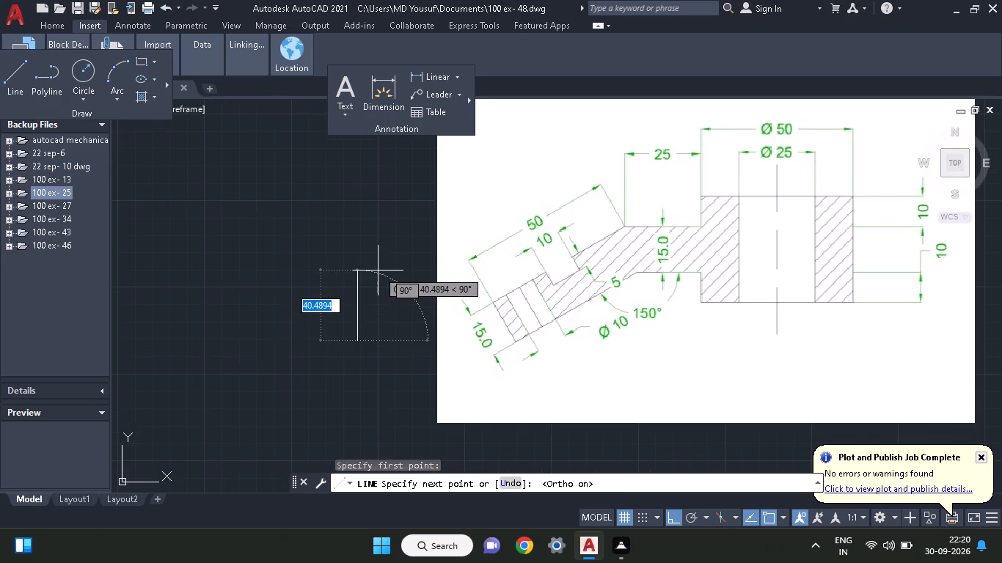
pyautogui.scroll(-1, 378, 271)
pyautogui.write('10')
pyautogui.press('Return')
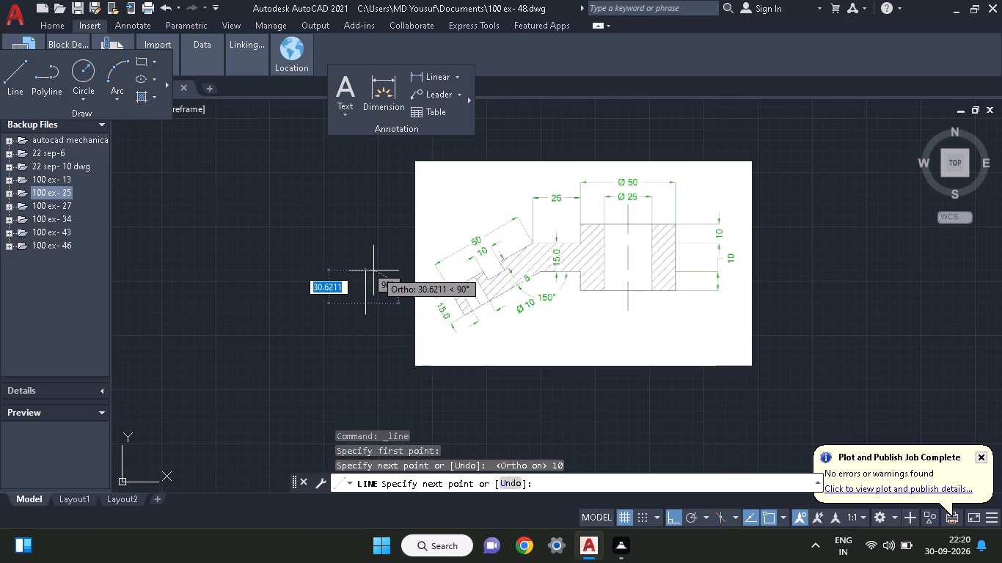
# Continue the vertical line upward with a 15 mm segment and a 10 mm segment, and end the line.
pyautogui.scroll(1, 373, 271)
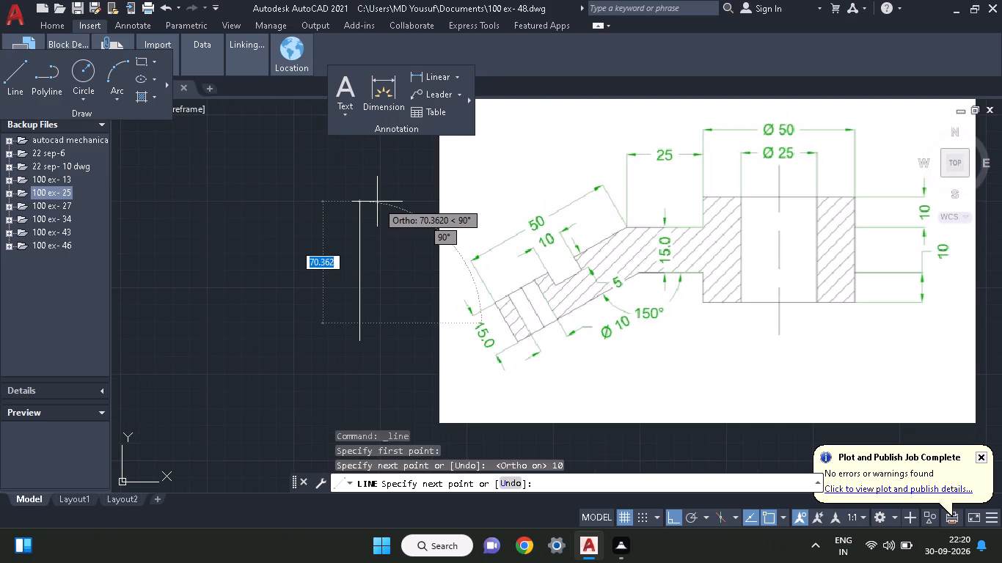
pyautogui.write('15')
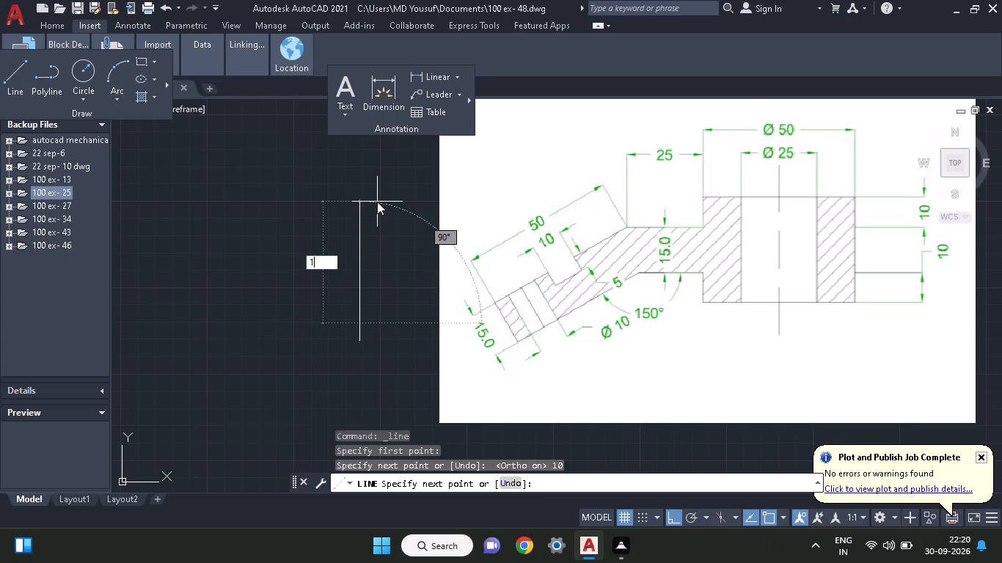
pyautogui.press('Return')
pyautogui.scroll(-1, 377, 202)
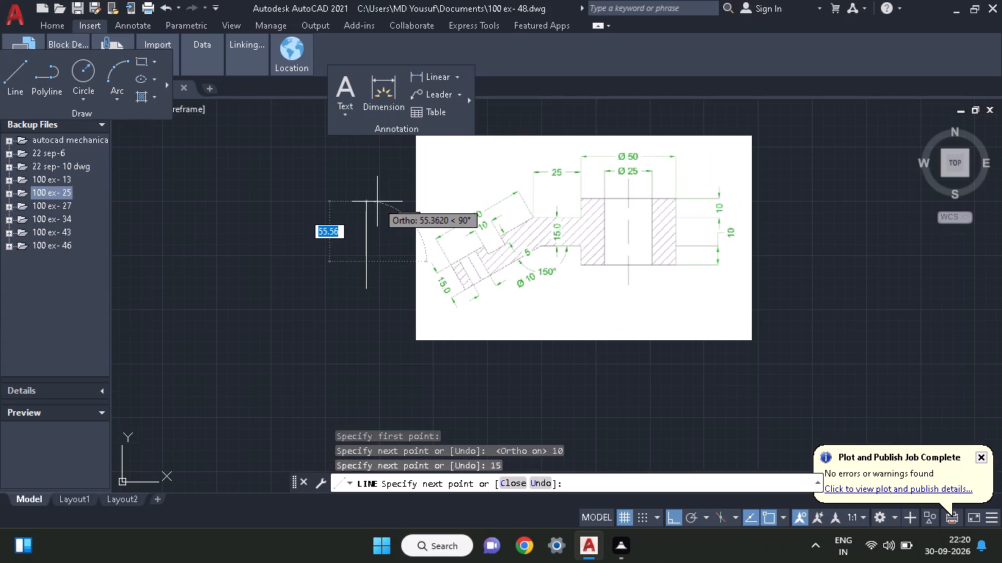
pyautogui.write('10')
pyautogui.press('Return')
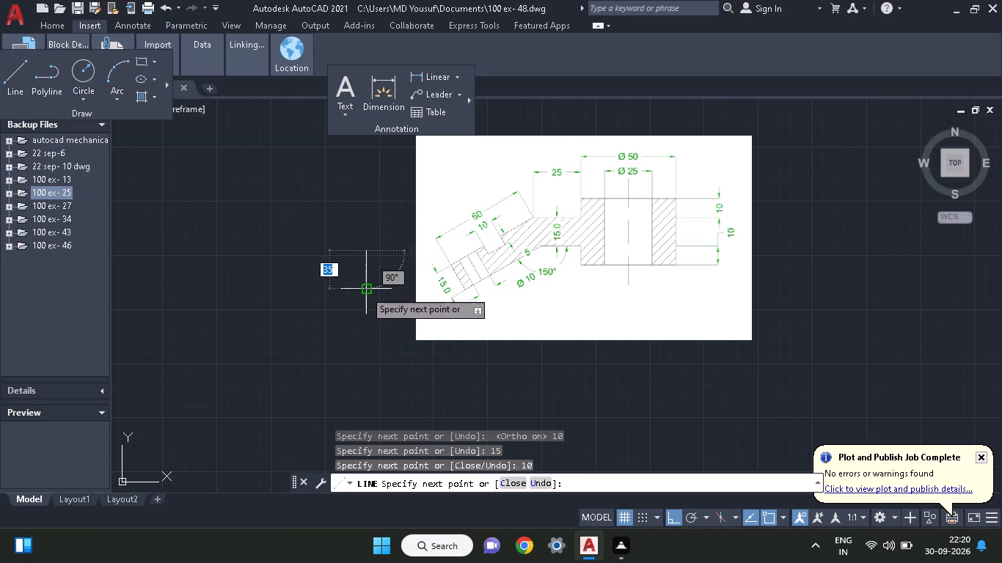
pyautogui.rightClick(346, 144)
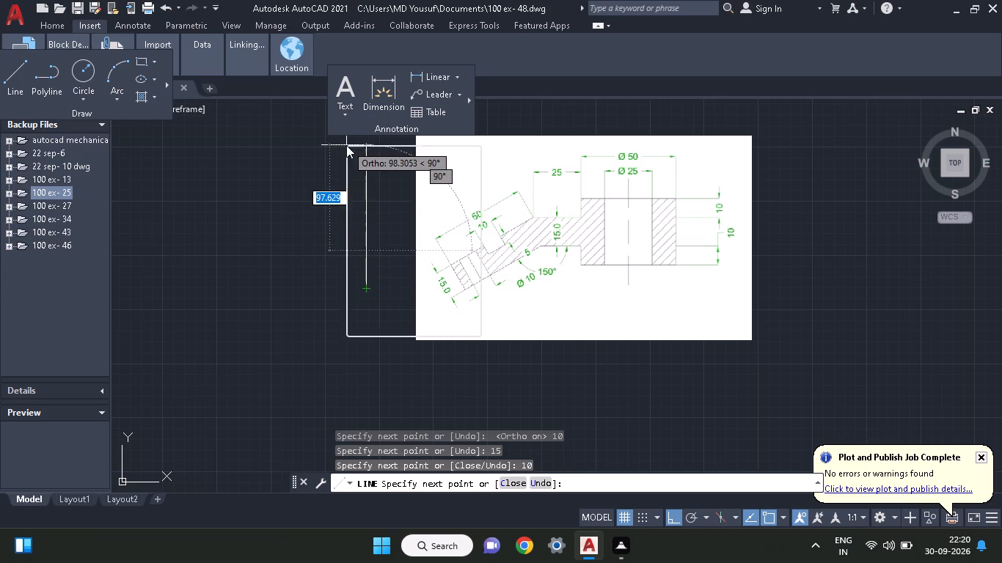
pyautogui.click(352, 161)
pyautogui.scroll(1, 354, 316)
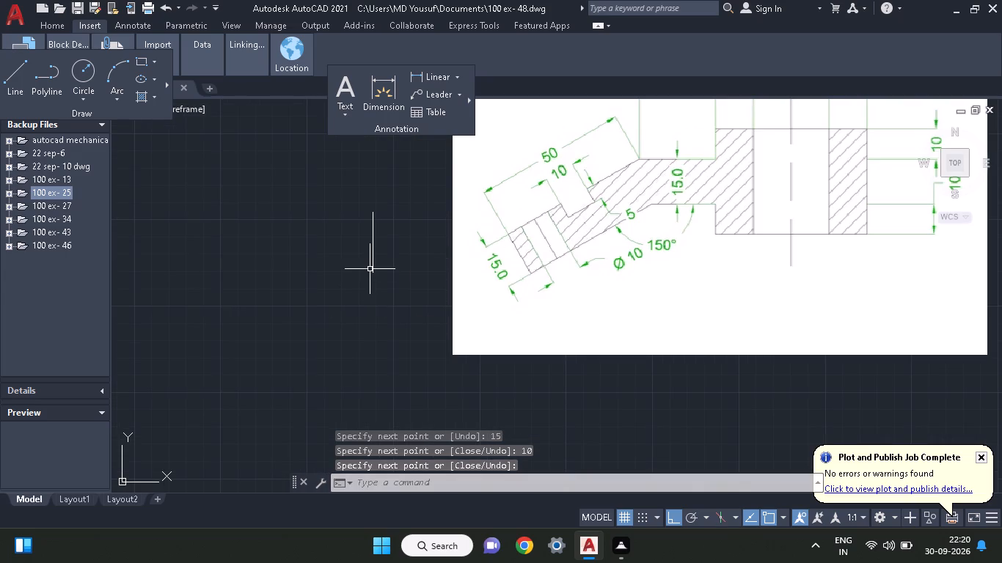
pyautogui.moveTo(316, 307); pyautogui.dragTo(315, 343, button='middle')
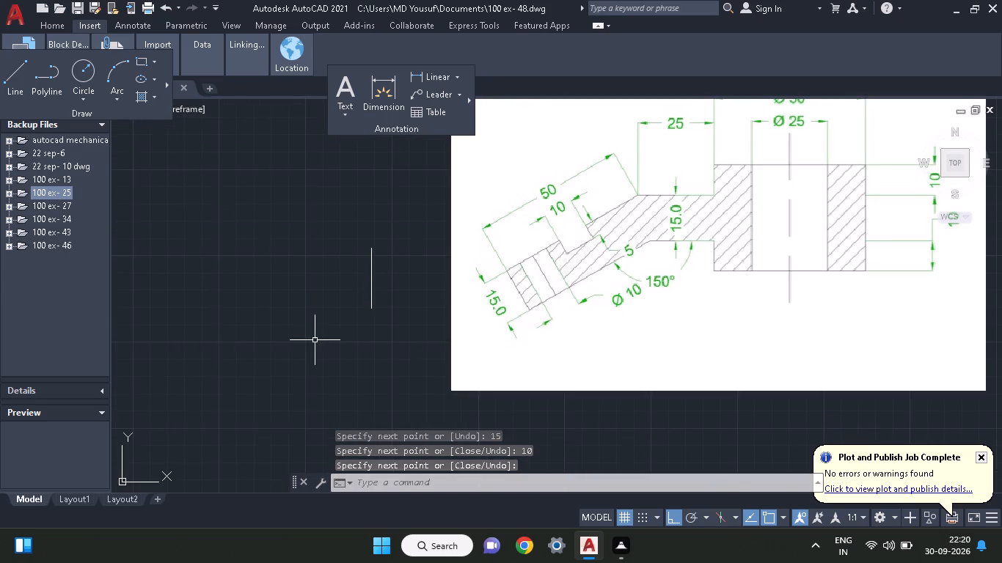
# Draw a 50 mm line leftward from the vertical line's lower end, 35 mm up, and back to its upper end, completing the rectangle.
pyautogui.click(7, 72)
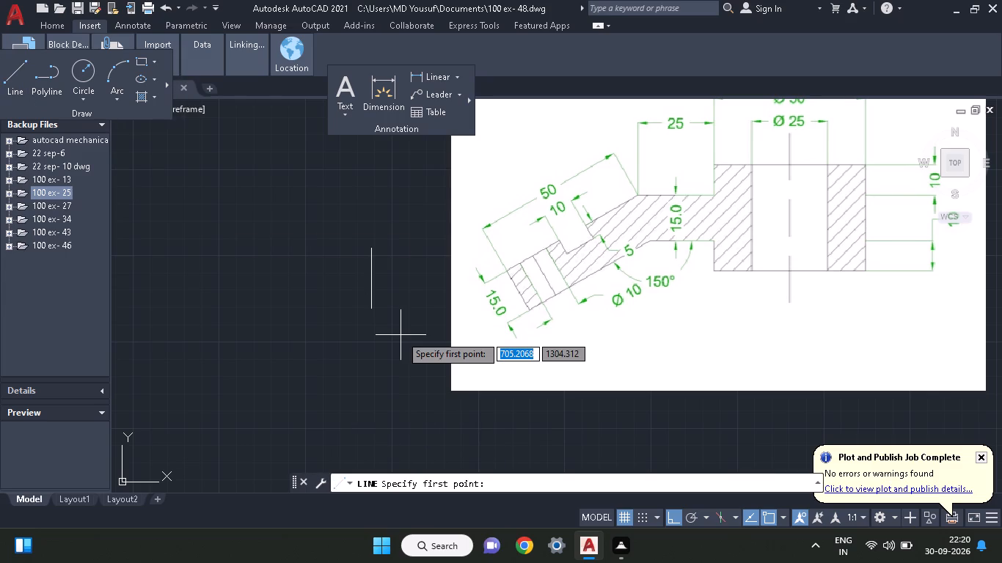
pyautogui.click(374, 308)
pyautogui.moveTo(287, 308); pyautogui.dragTo(268, 369, button='middle')
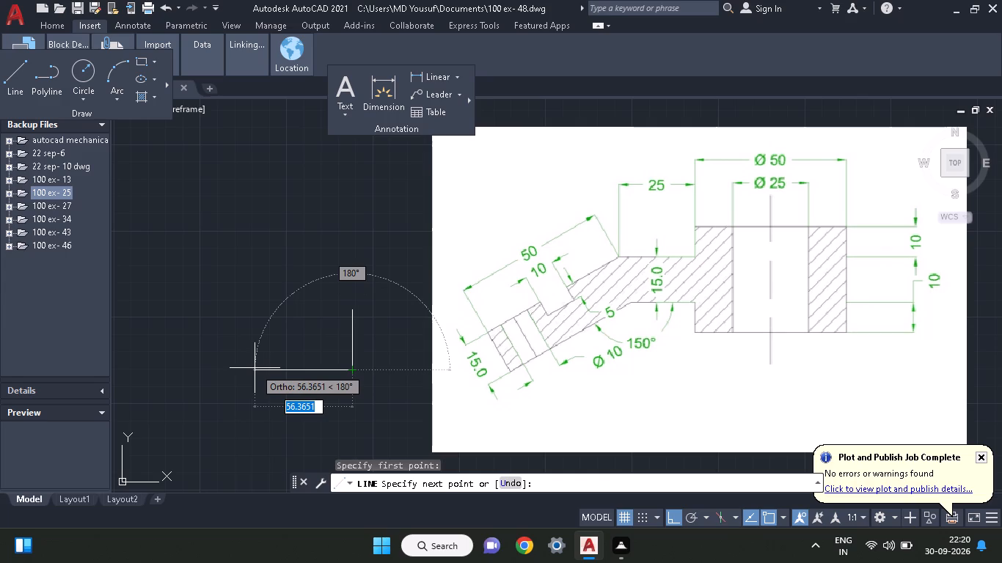
pyautogui.write('50')
pyautogui.press('Return')
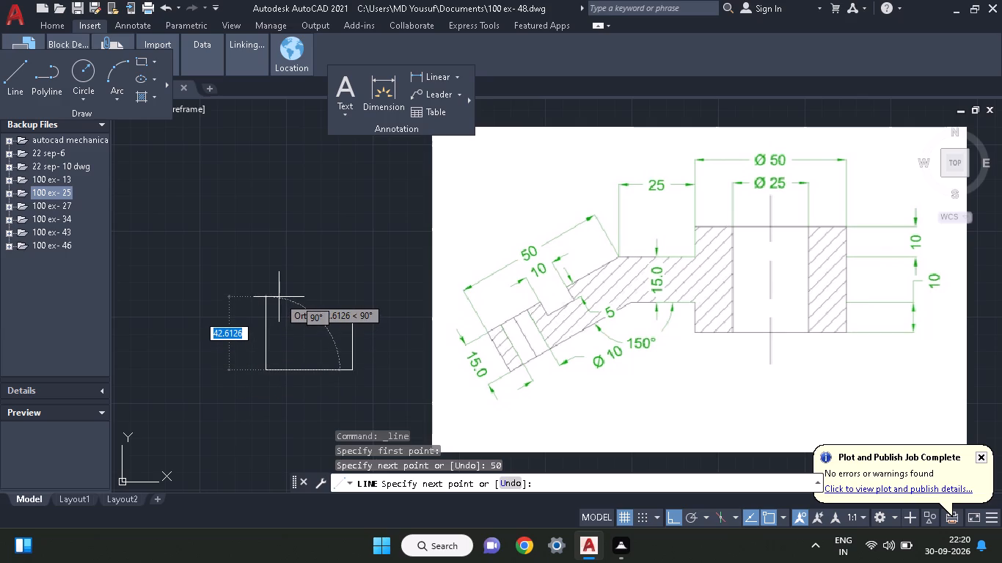
pyautogui.press('3')
pyautogui.press('5')
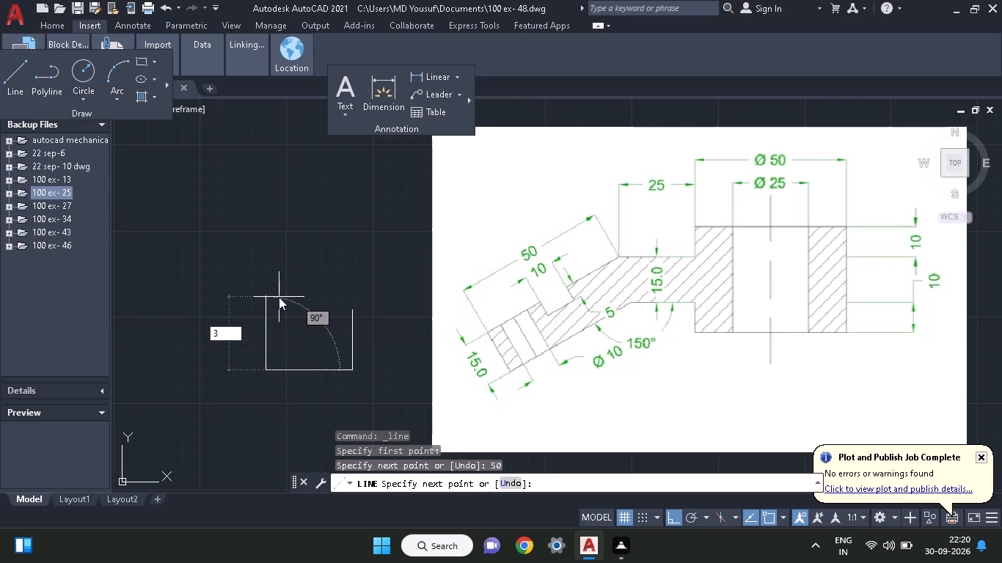
pyautogui.press('Return')
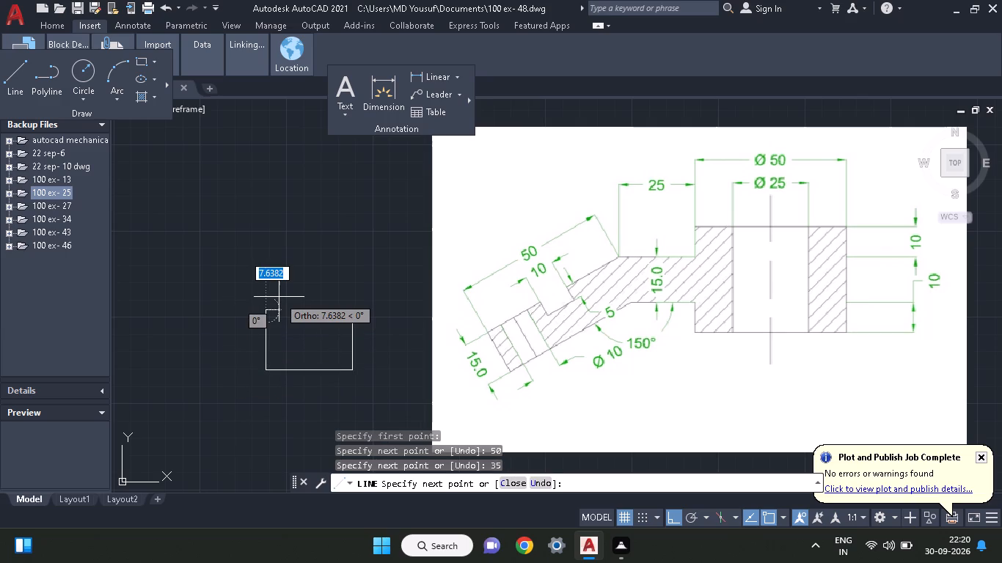
pyautogui.click(351, 312)
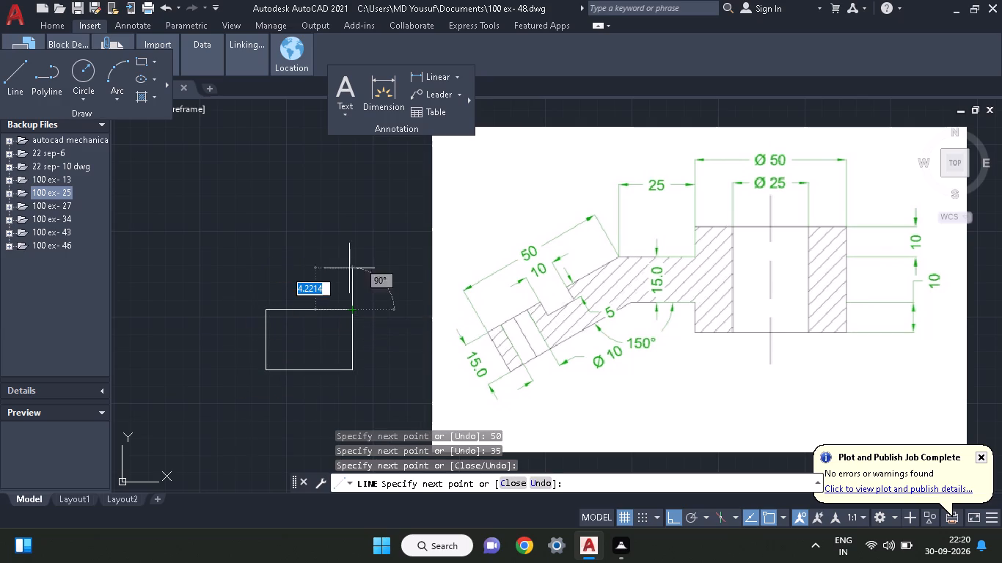
pyautogui.rightClick(348, 240)
pyautogui.click(359, 253)
pyautogui.scroll(-1, 359, 253)
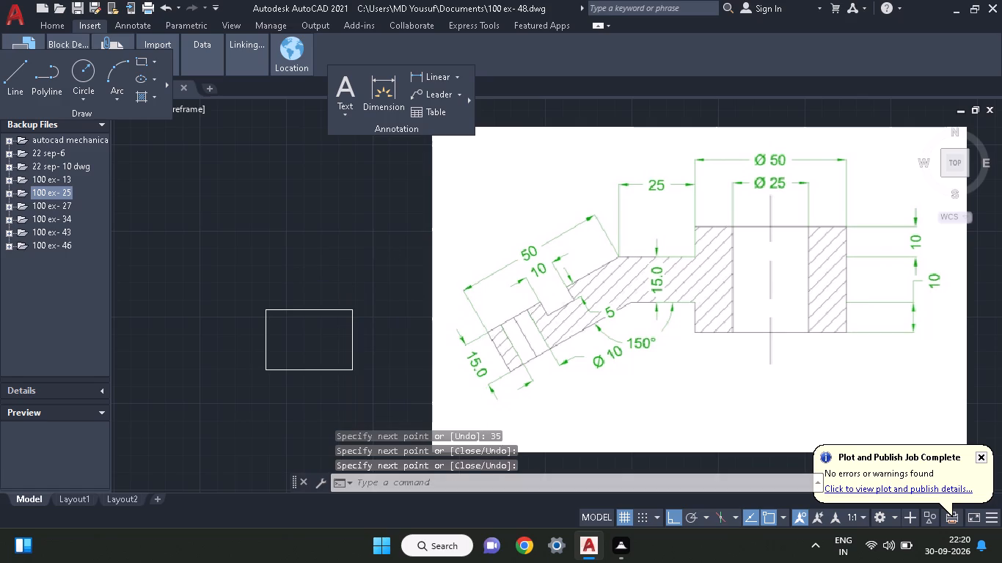
pyautogui.scroll(1, 359, 258)
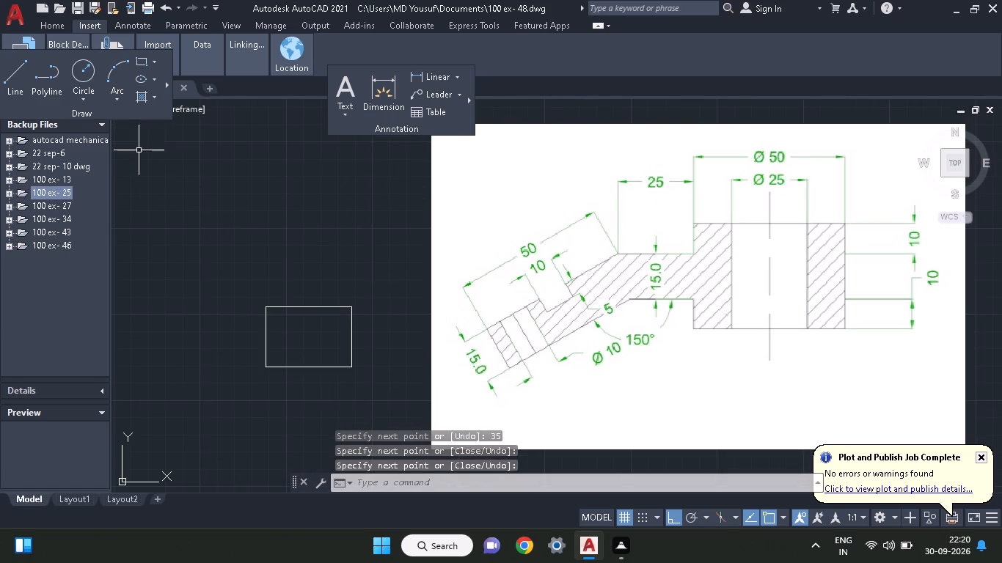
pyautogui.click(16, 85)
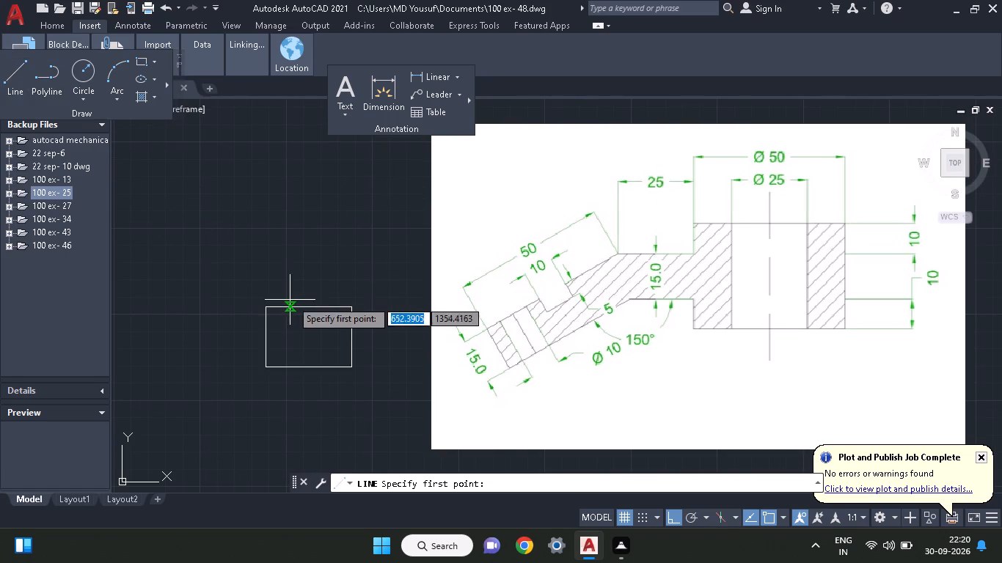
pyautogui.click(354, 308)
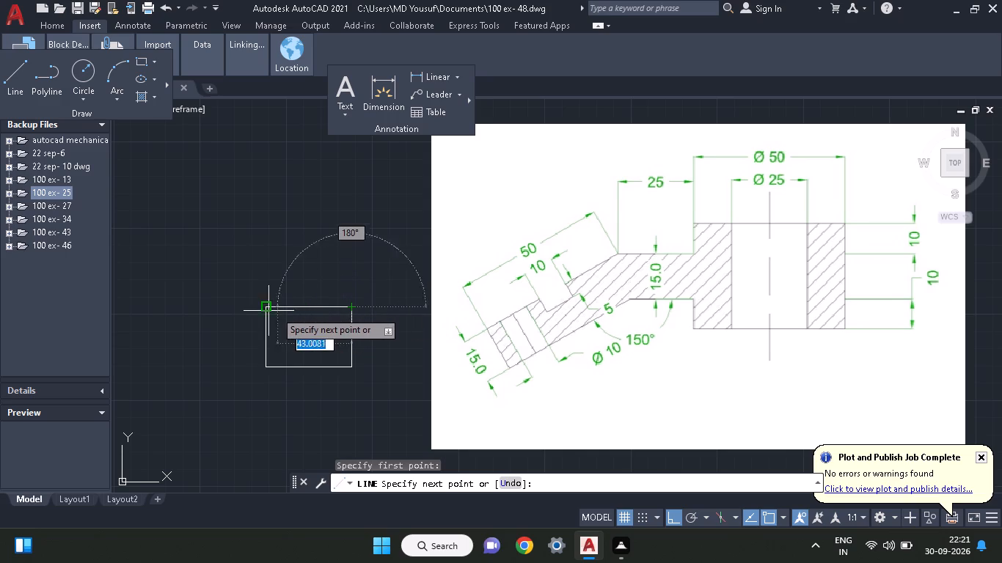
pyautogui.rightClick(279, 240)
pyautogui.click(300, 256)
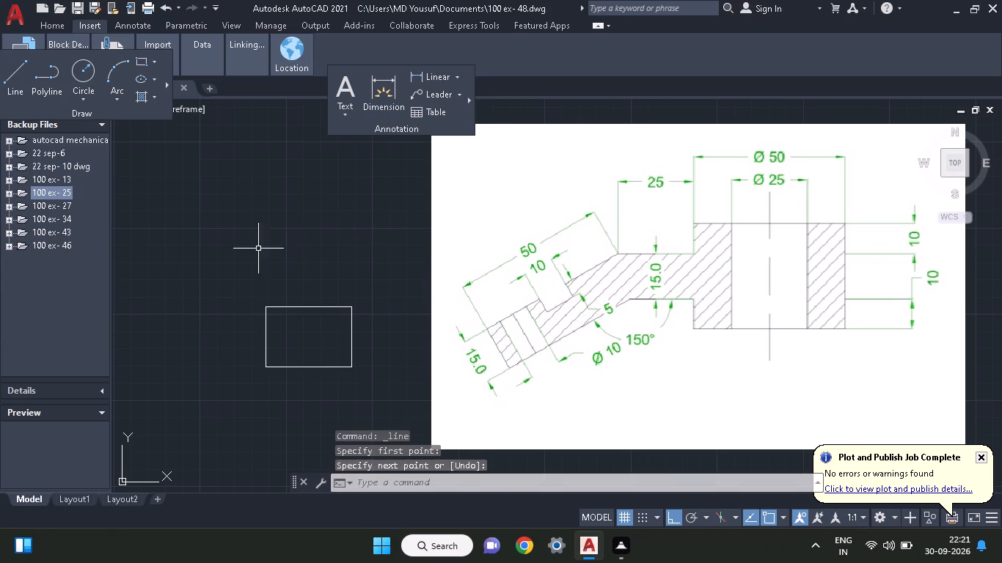
# Draw a line 12.5 mm rightward from the rectangle's top-edge midpoint, then straight down to the bottom edge, for the bore's right side.
pyautogui.click(2, 64)
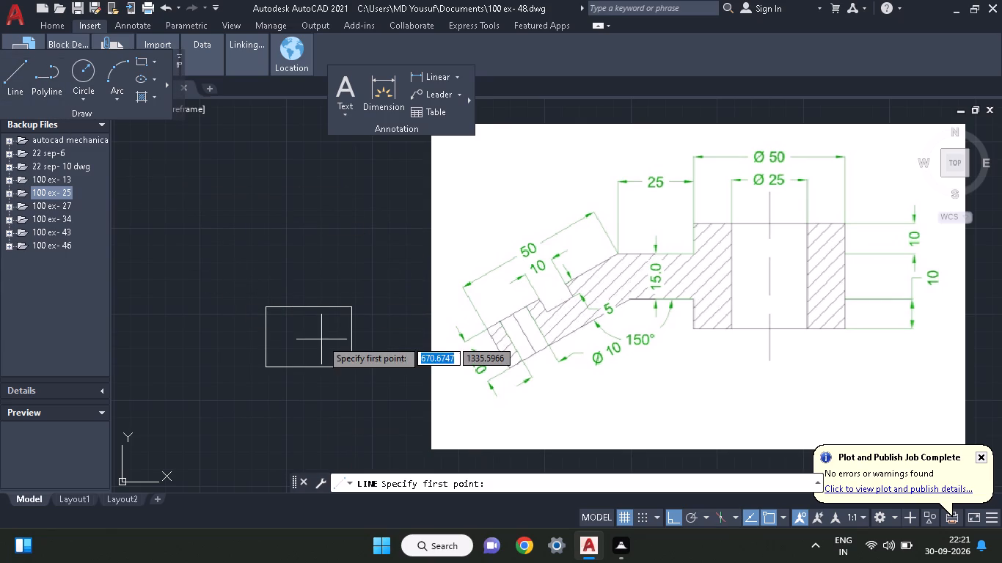
pyautogui.click(304, 310)
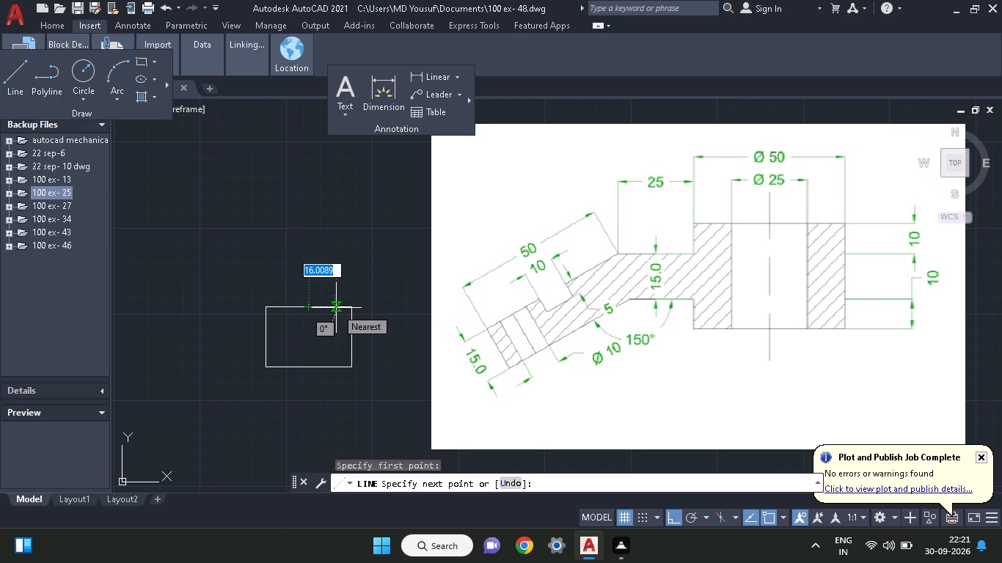
pyautogui.write('12.5')
pyautogui.press('Return')
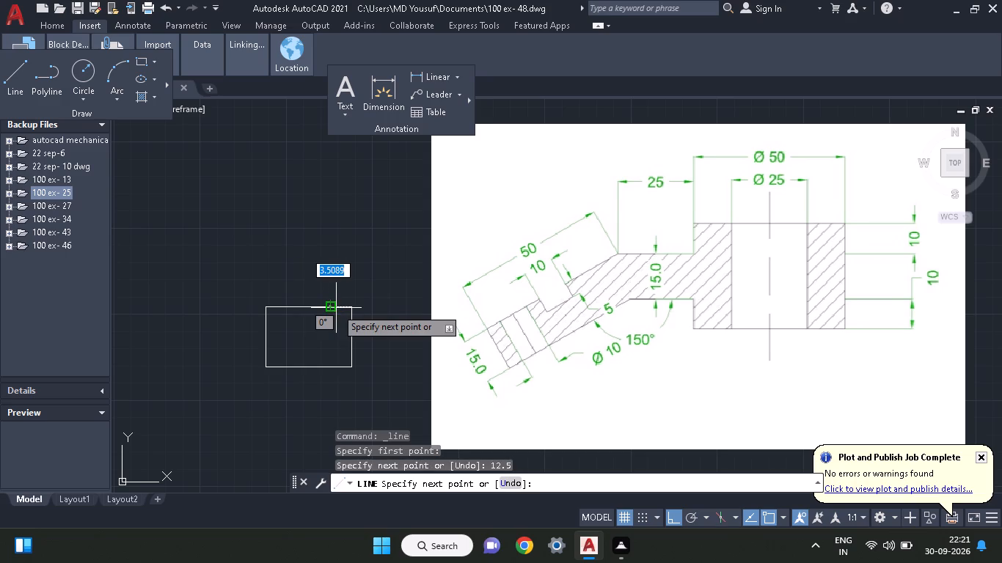
pyautogui.click(329, 364)
pyautogui.rightClick(329, 261)
pyautogui.click(343, 265)
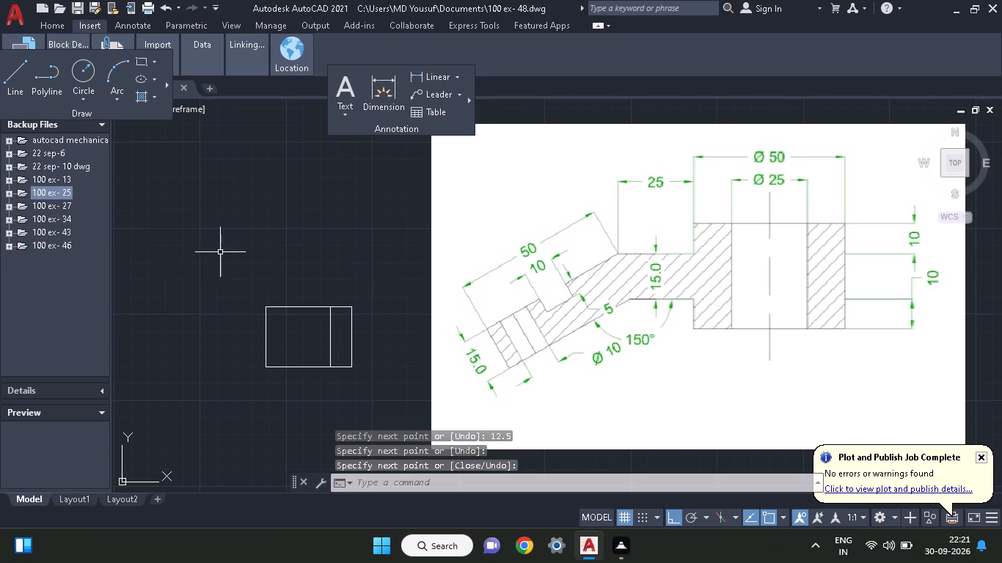
# Draw a line 12.5 mm leftward from the top-edge midpoint, then straight down to the bottom edge, for the bore's left side.
pyautogui.click(11, 84)
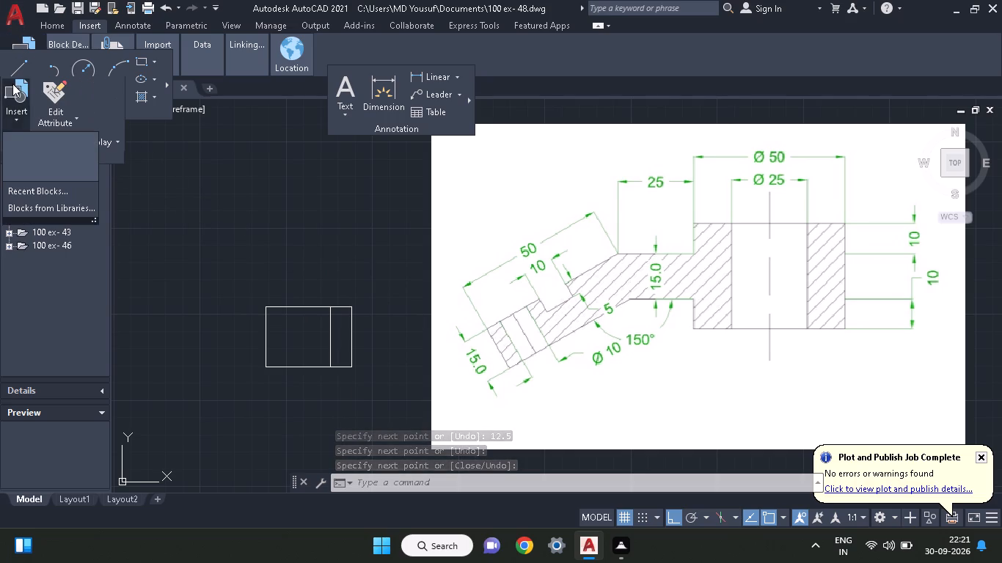
pyautogui.click(19, 73)
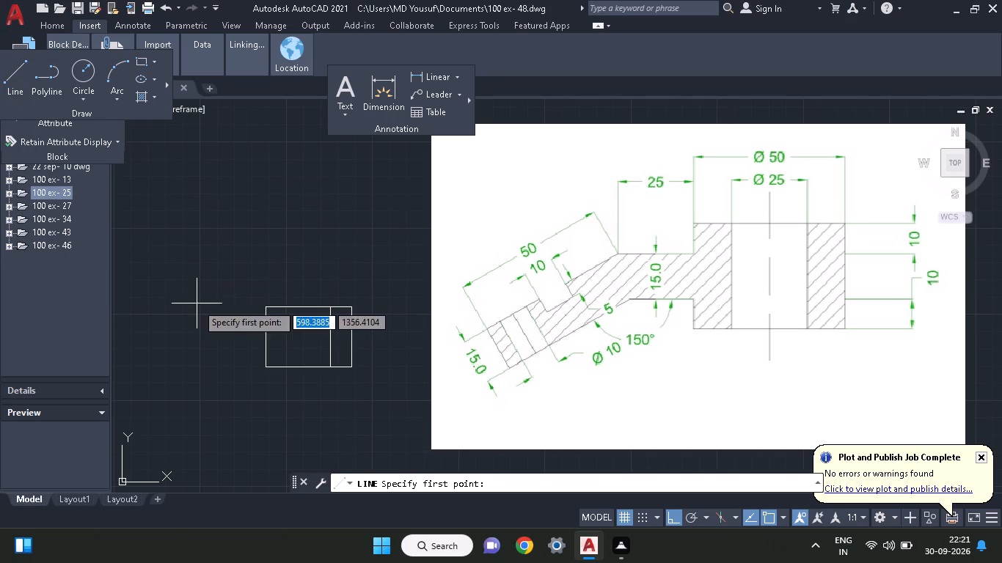
pyautogui.click(307, 309)
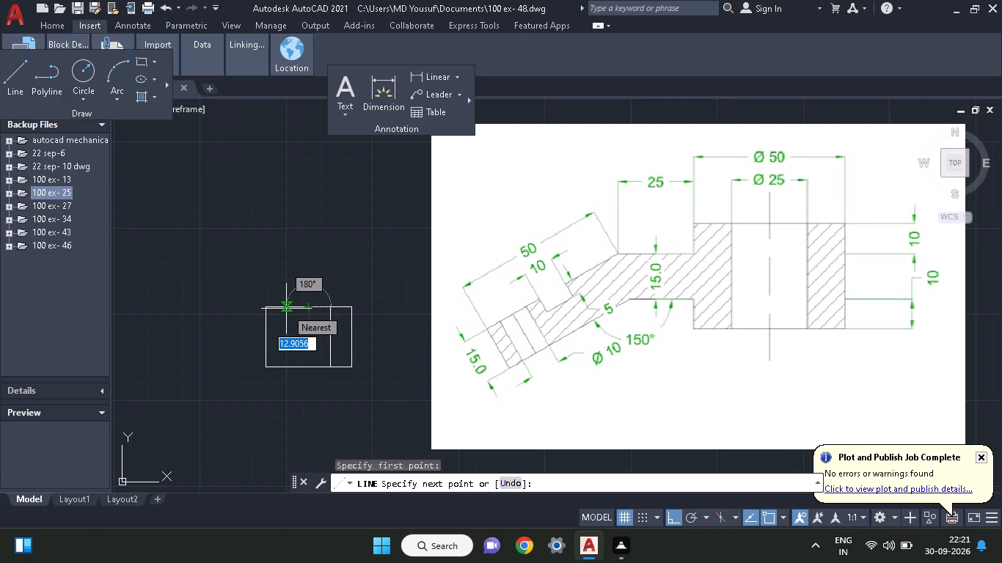
pyautogui.write('12.5')
pyautogui.press('Return')
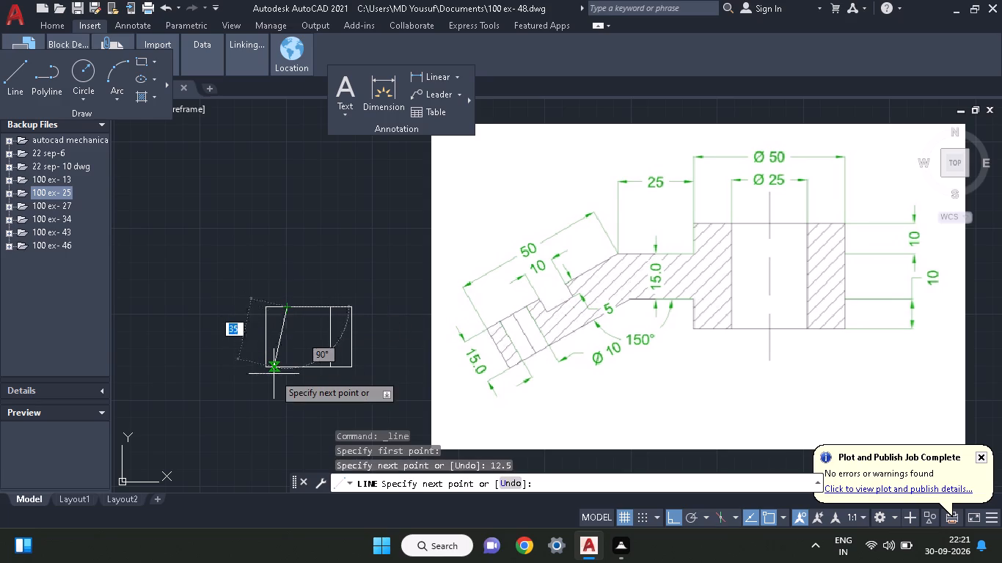
pyautogui.click(282, 370)
pyautogui.rightClick(282, 245)
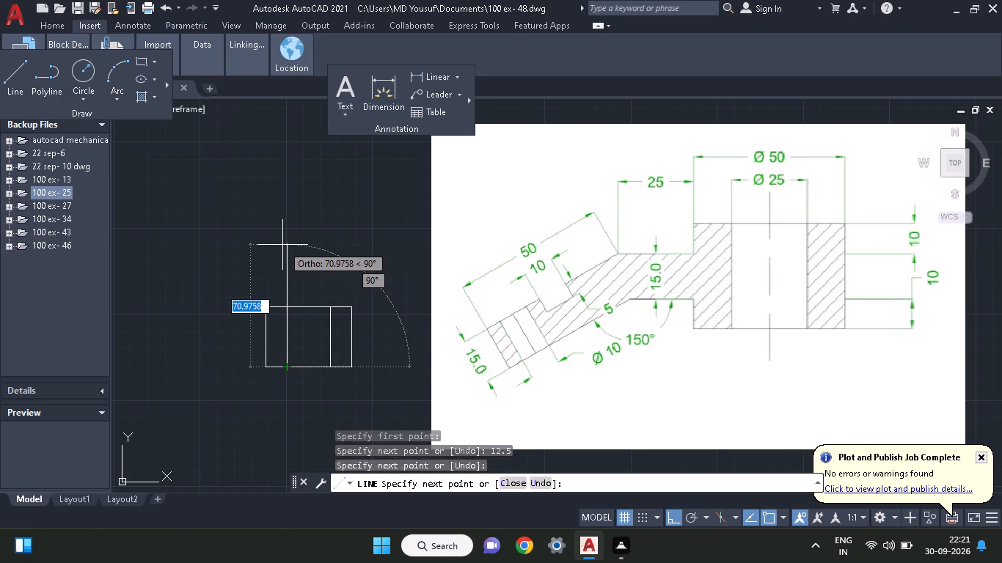
pyautogui.click(287, 250)
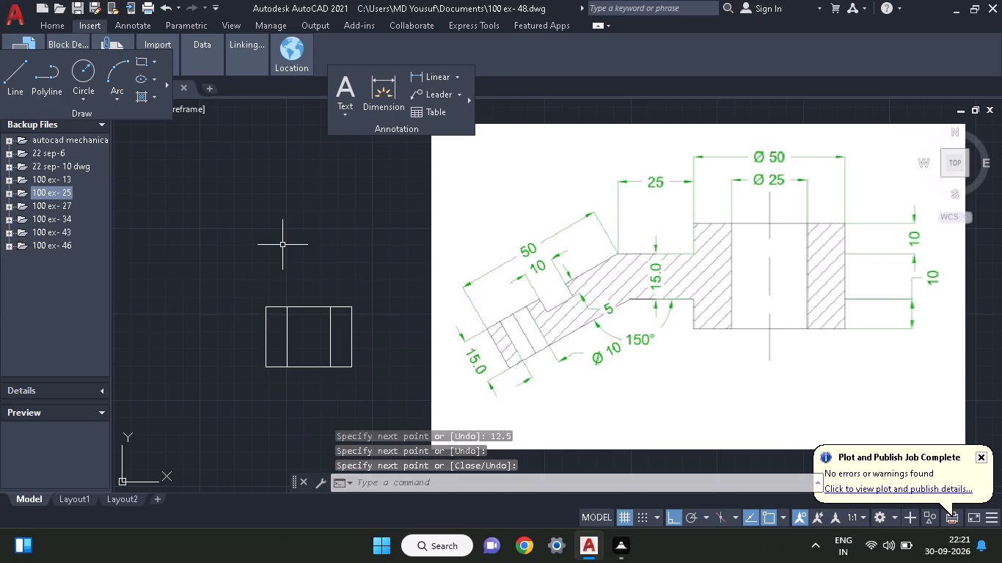
# Draw a line from the rectangle's top-left corner 10 mm down its left side and 25 mm horizontally leftward for the arm's upper edge.
pyautogui.moveTo(288, 250); pyautogui.dragTo(301, 244, button='middle')
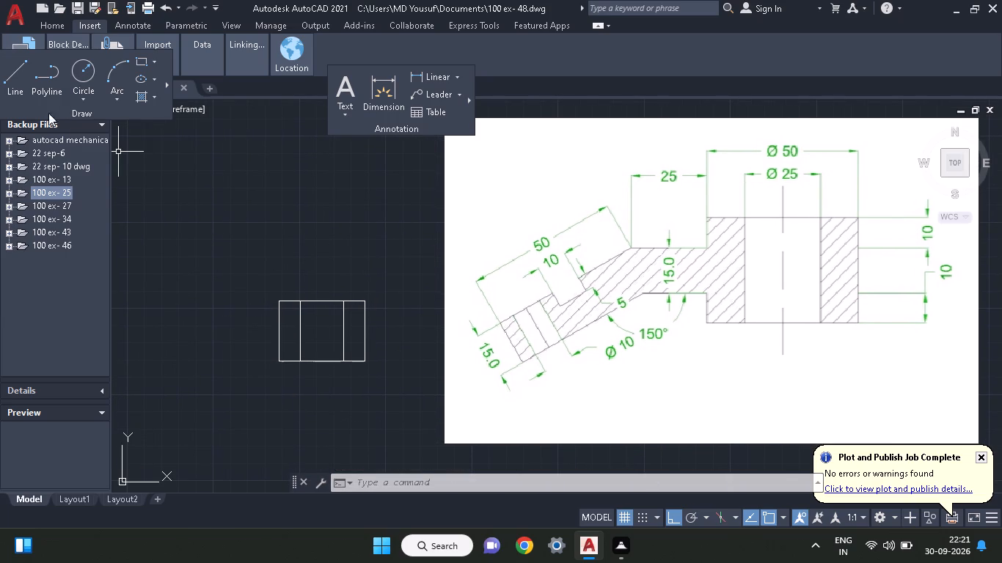
pyautogui.click(22, 80)
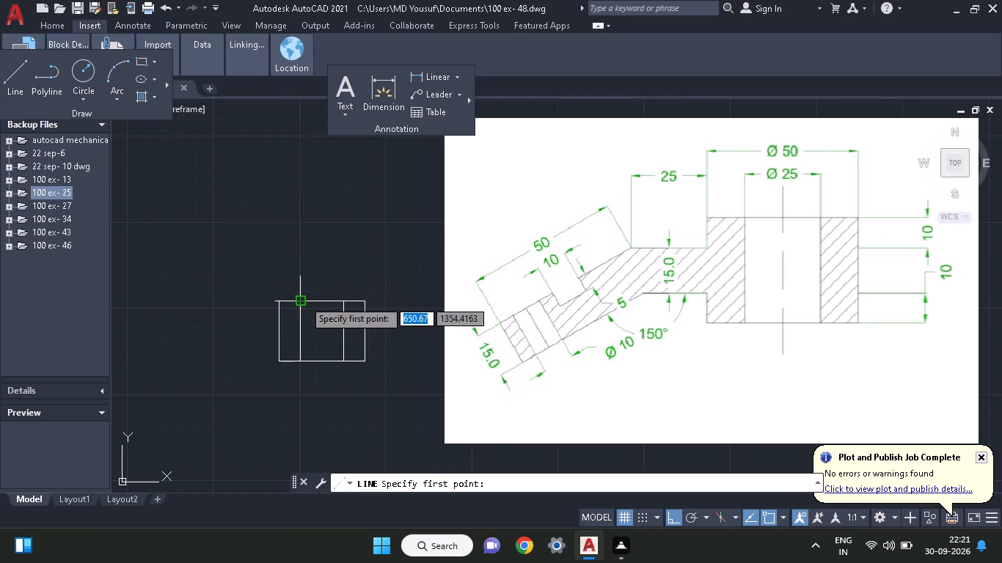
pyautogui.click(282, 299)
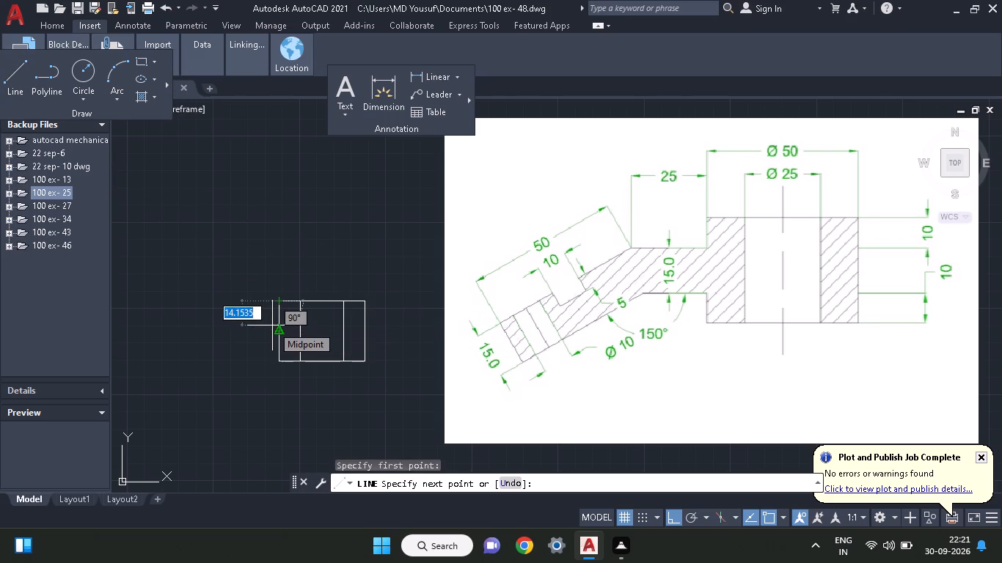
pyautogui.write('10')
pyautogui.press('Return')
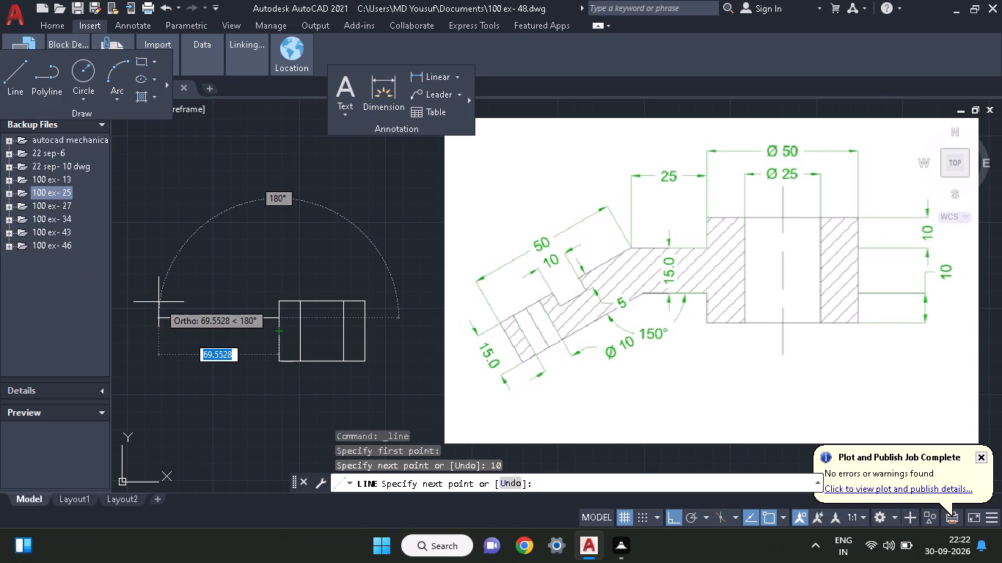
pyautogui.write('25')
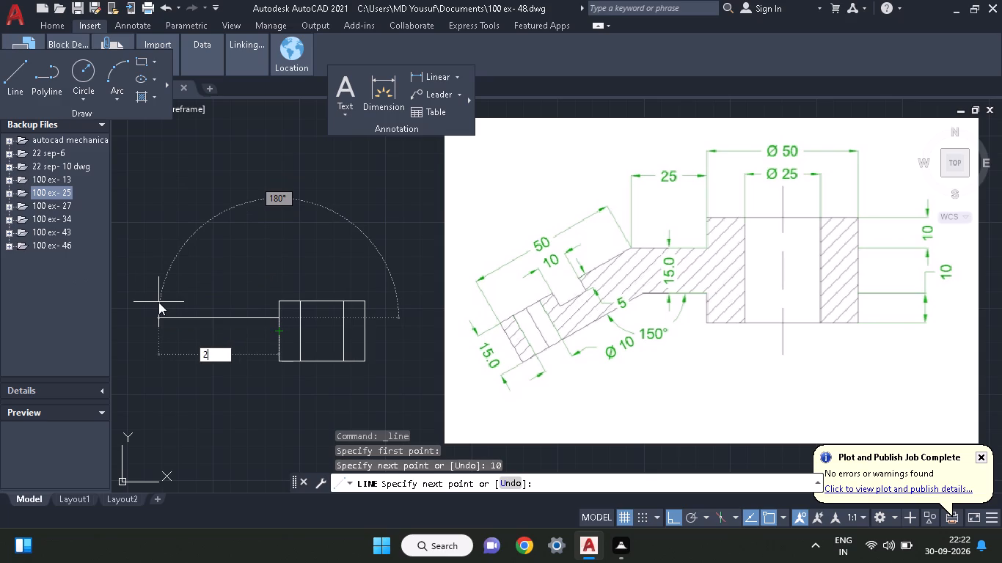
pyautogui.press('Return')
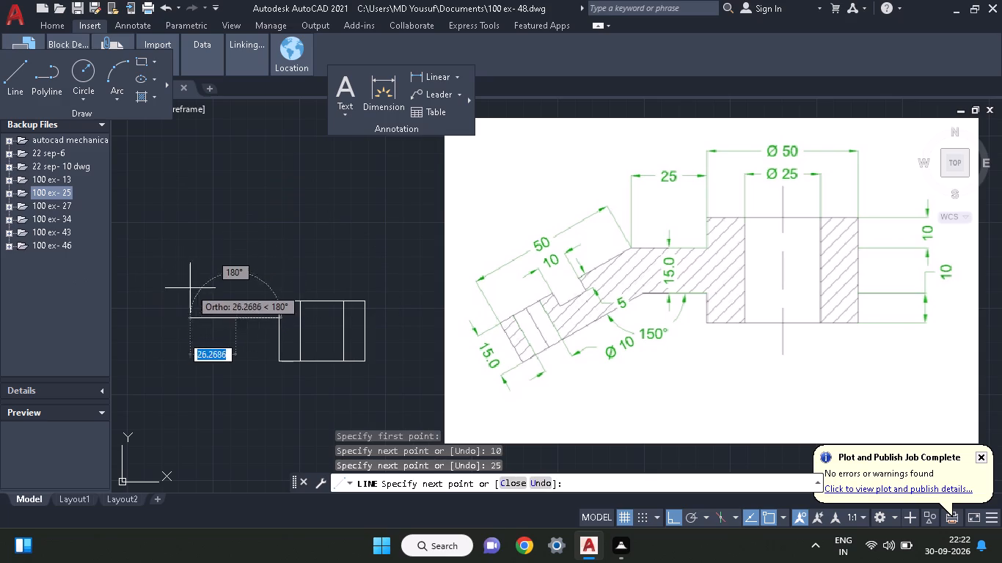
pyautogui.rightClick(210, 260)
pyautogui.click(216, 273)
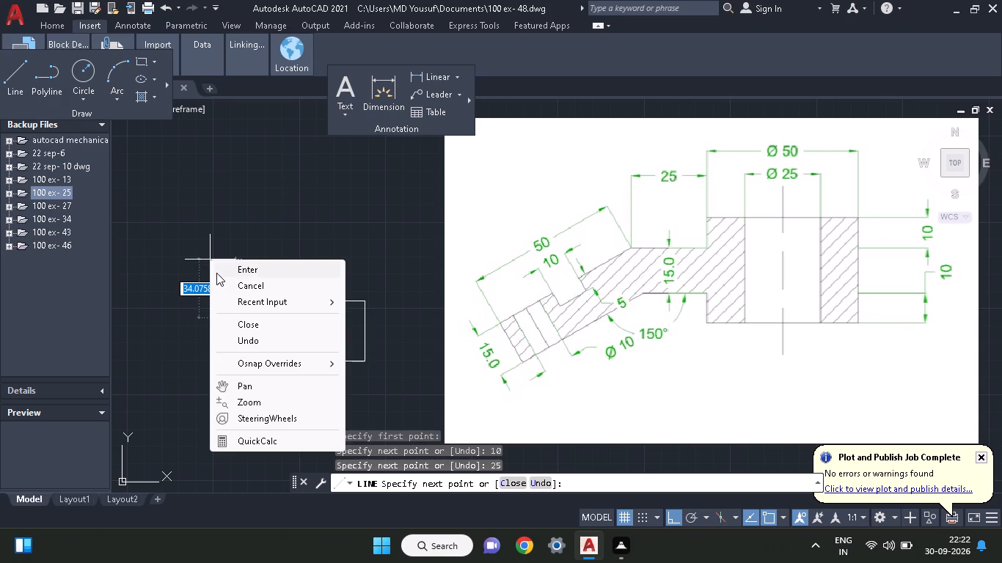
# Draw a line 15 mm down from the upper arm edge's inner end, then horizontally leftward past that edge's outer end.
pyautogui.click(9, 72)
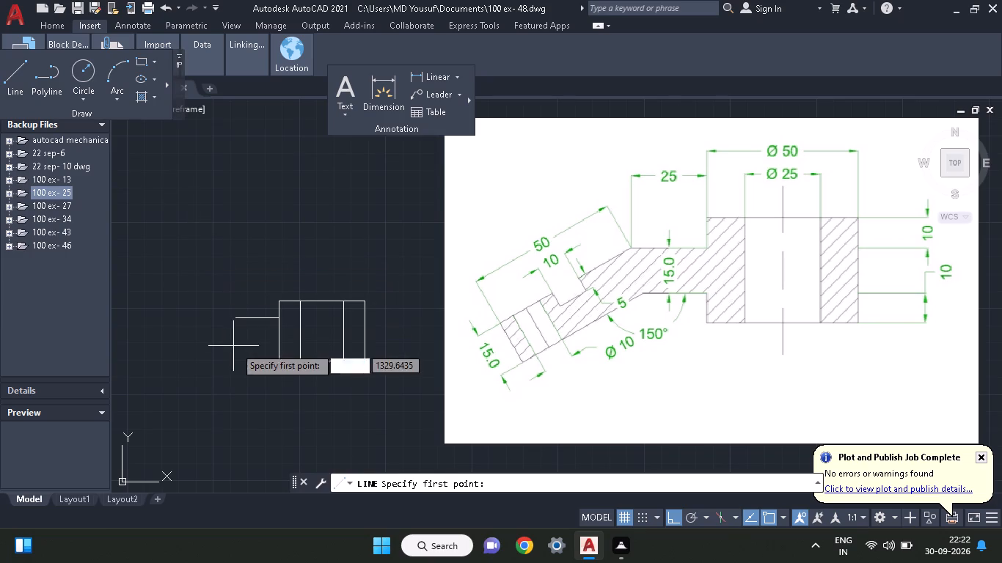
pyautogui.click(282, 320)
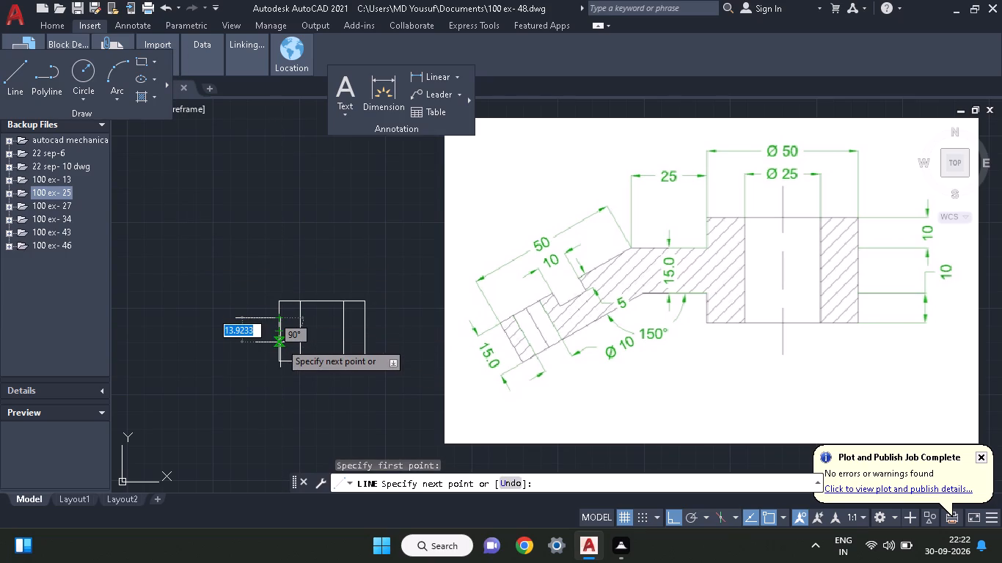
pyautogui.write('15')
pyautogui.press('Return')
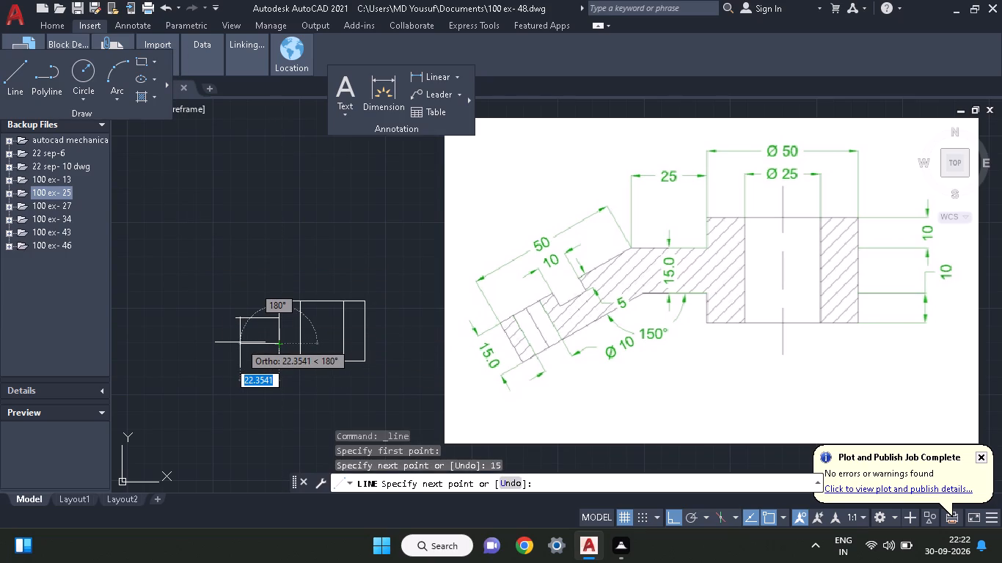
pyautogui.click(189, 340)
pyautogui.rightClick(194, 248)
pyautogui.click(205, 260)
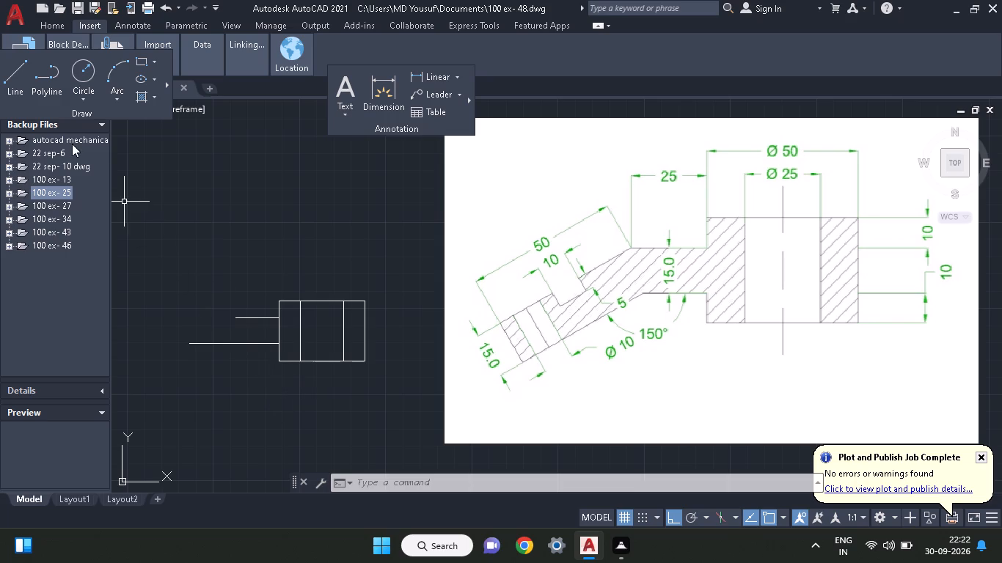
# With Ortho off, draw a 50 mm line at 150° sloping down and left from the outer end of the 25 mm edge.
pyautogui.click(14, 77)
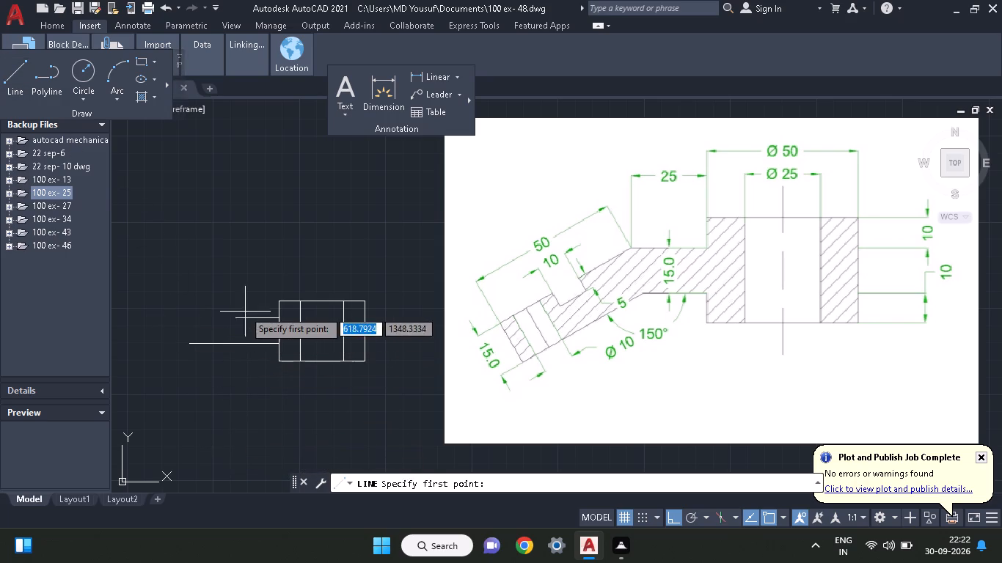
pyautogui.click(234, 320)
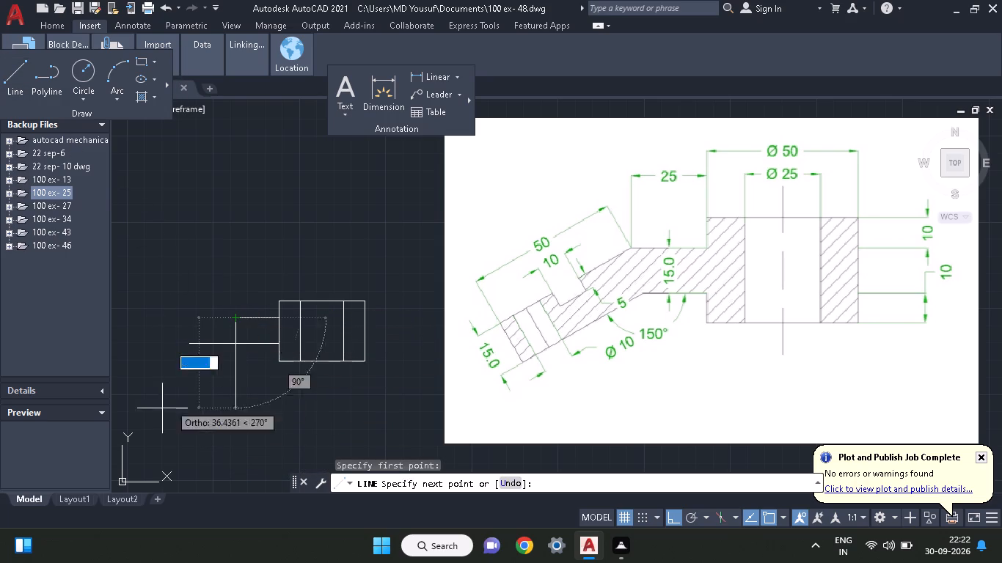
pyautogui.press('F8')
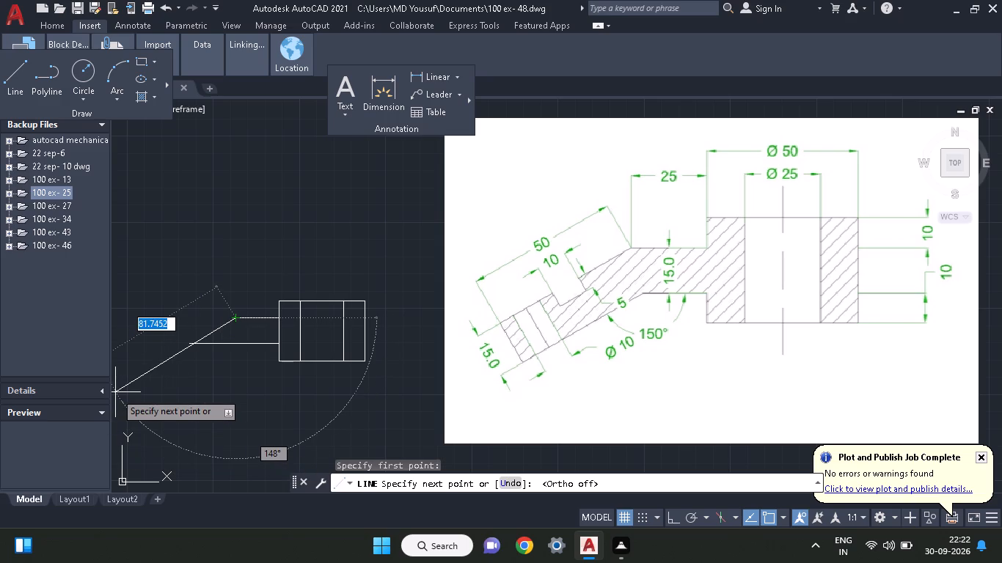
pyautogui.write('50')
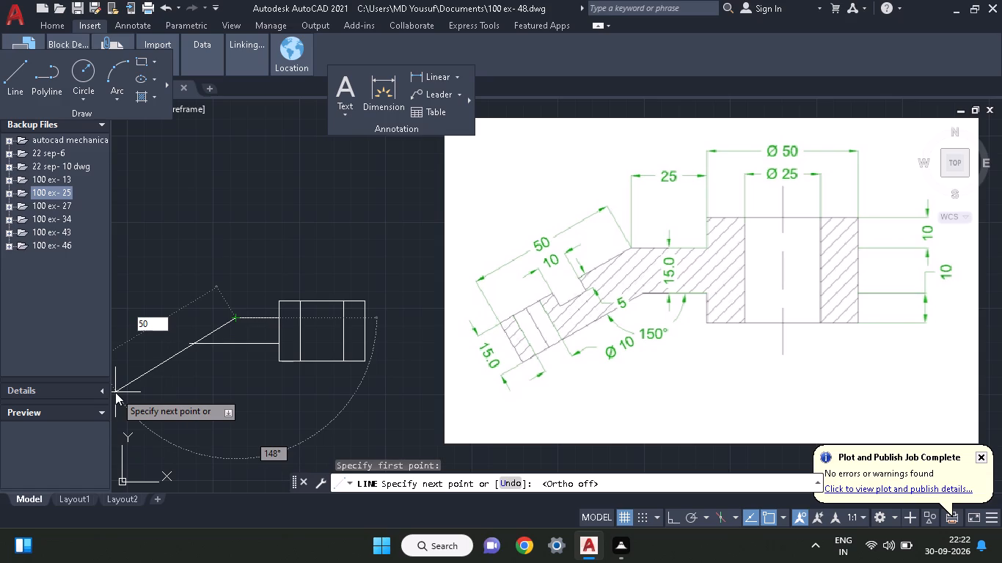
pyautogui.press('Tab')
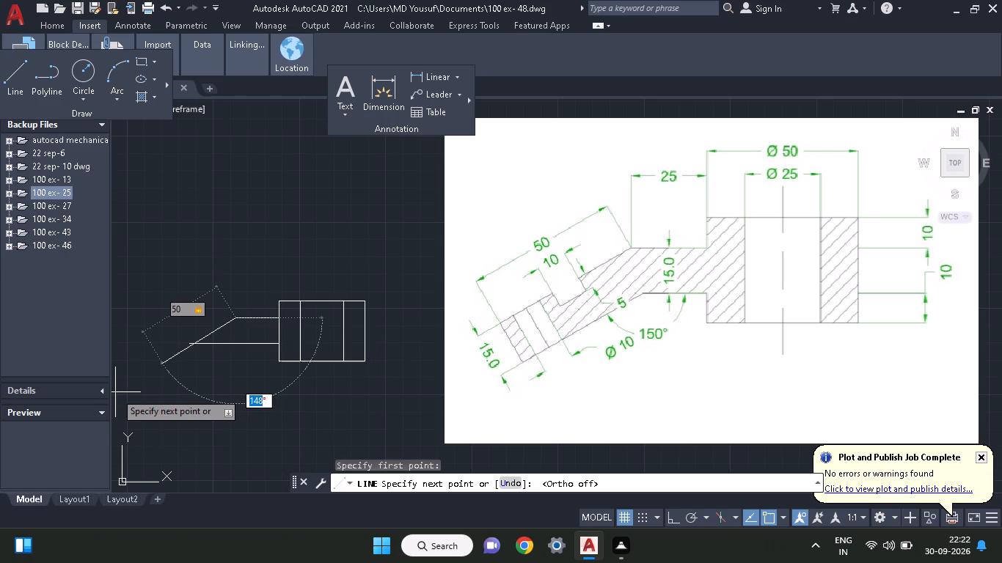
pyautogui.write('150')
pyautogui.press('Return')
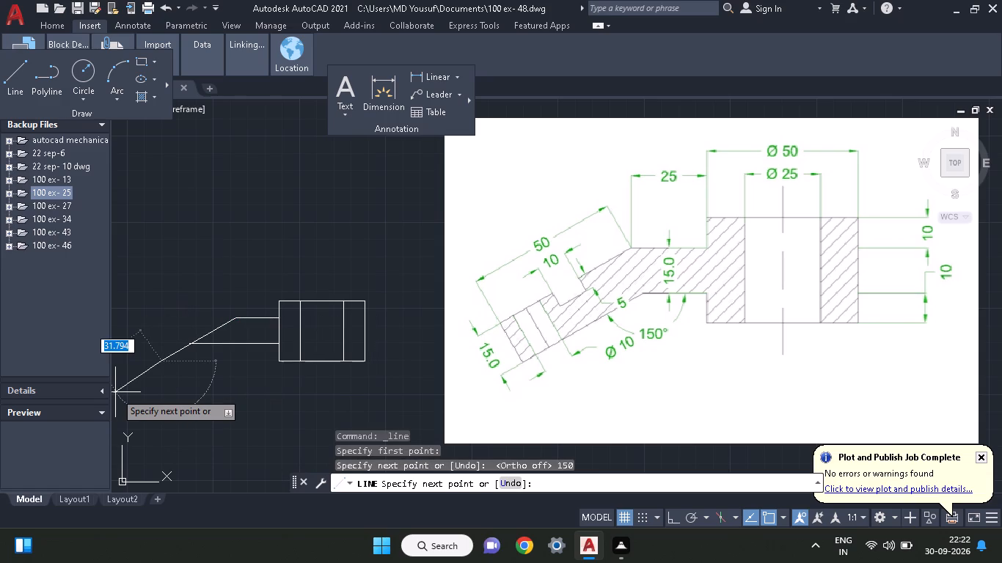
pyautogui.press('Return')
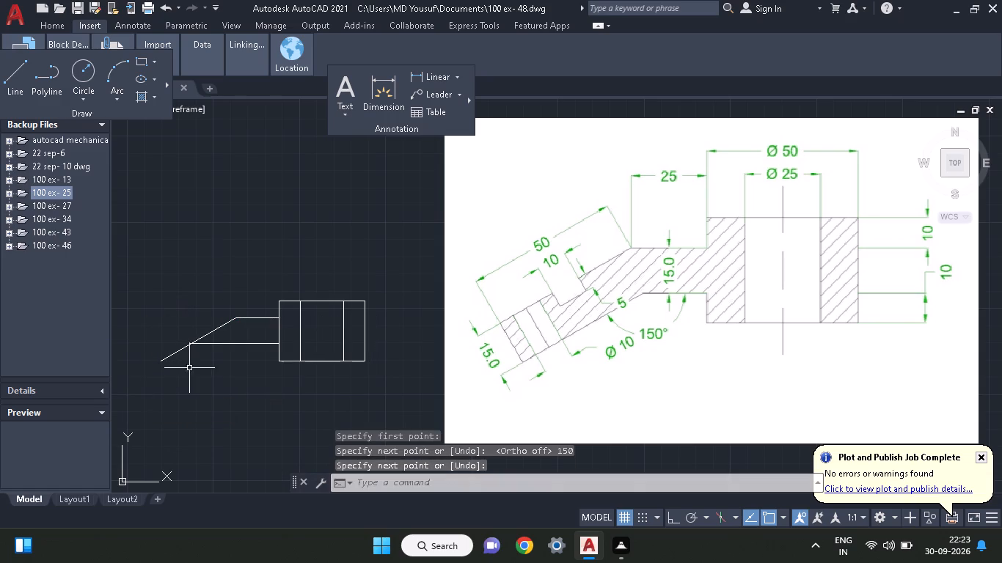
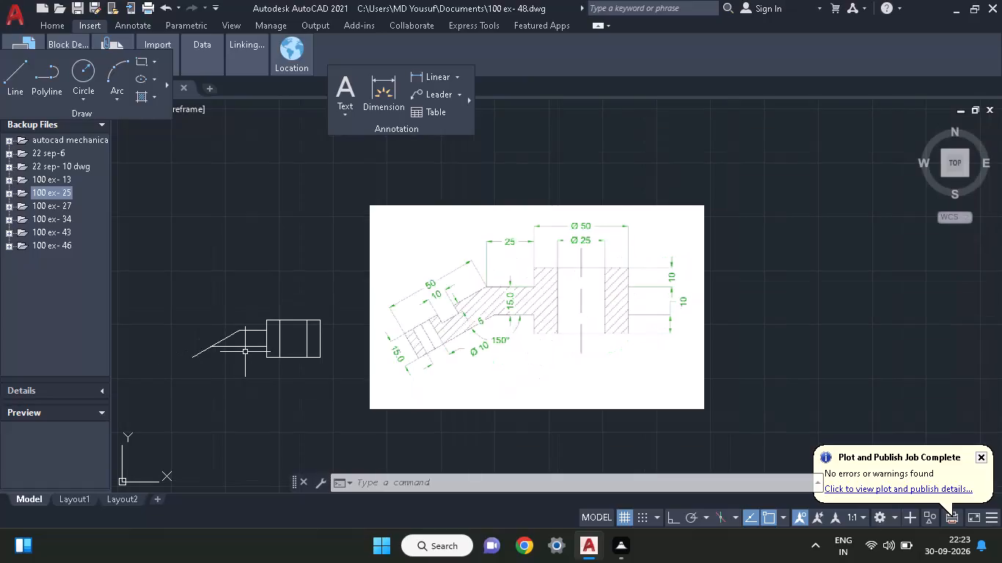
# Copy the 50 mm sloping line 15 mm straight down from its upper end onto the arm's lower horizontal edge.
pyautogui.scroll(1, 245, 352)
pyautogui.scroll(-1, 245, 352)
pyautogui.scroll(1, 245, 352)
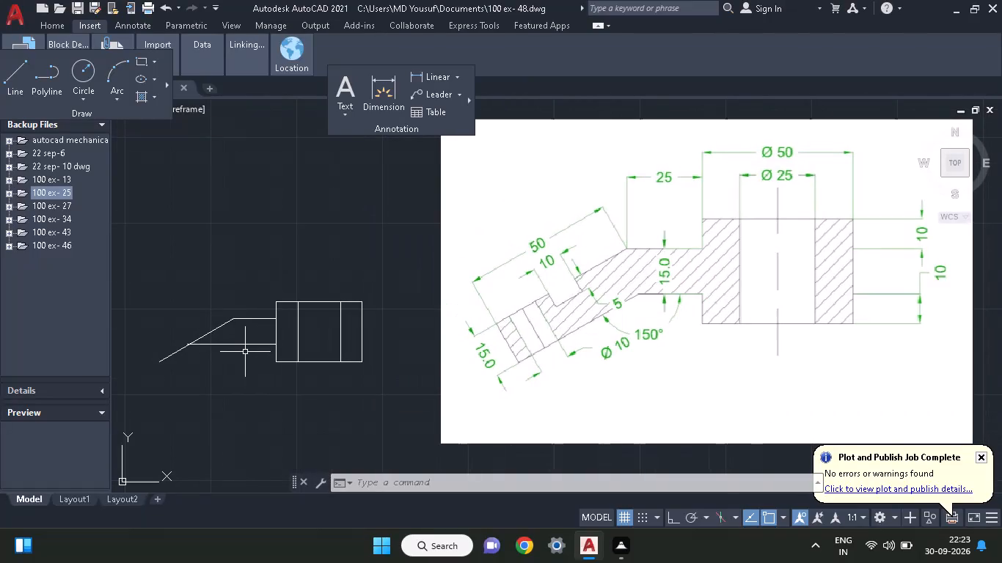
pyautogui.scroll(-1, 245, 352)
pyautogui.scroll(1, 245, 352)
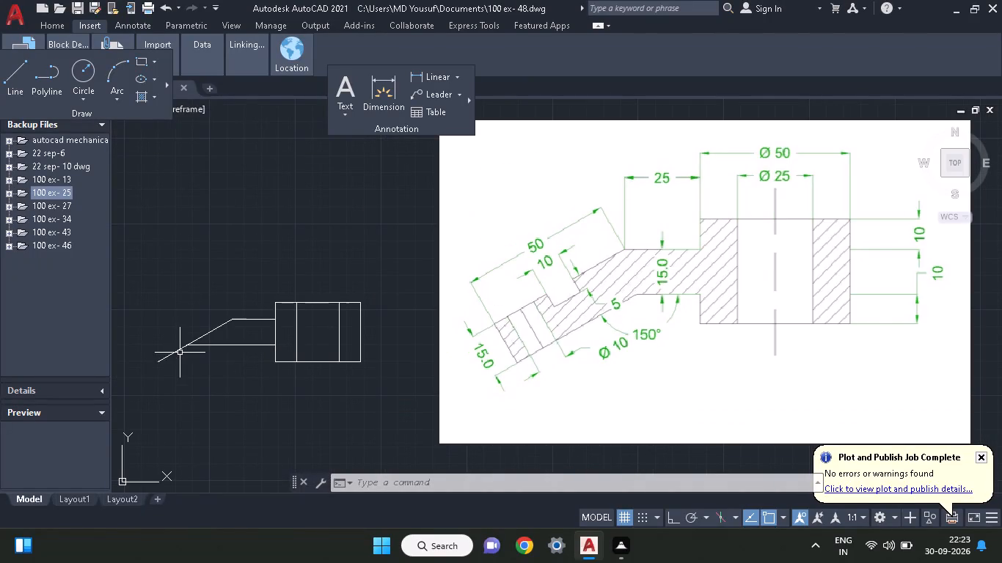
pyautogui.click(167, 357)
pyautogui.rightClick(191, 268)
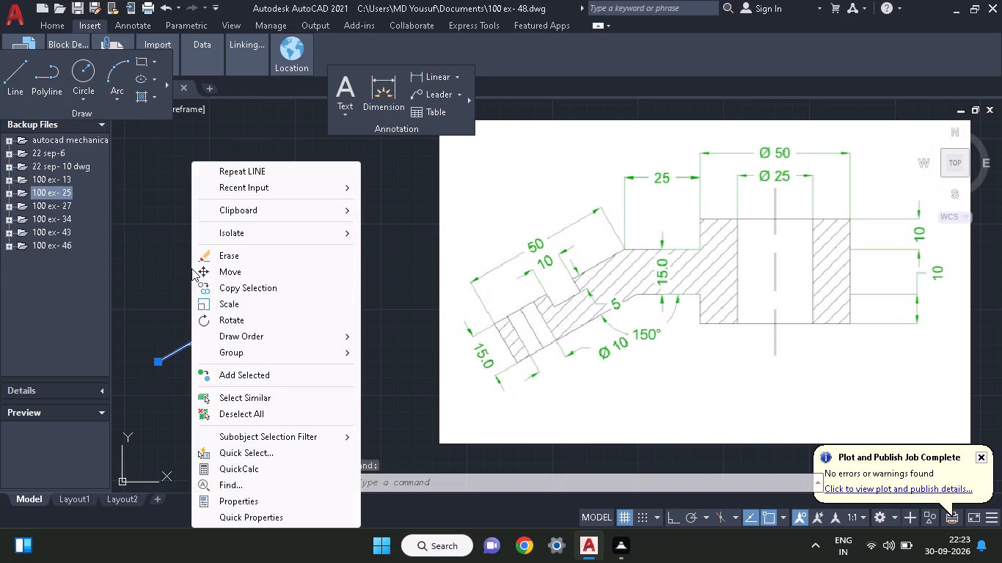
pyautogui.click(229, 281)
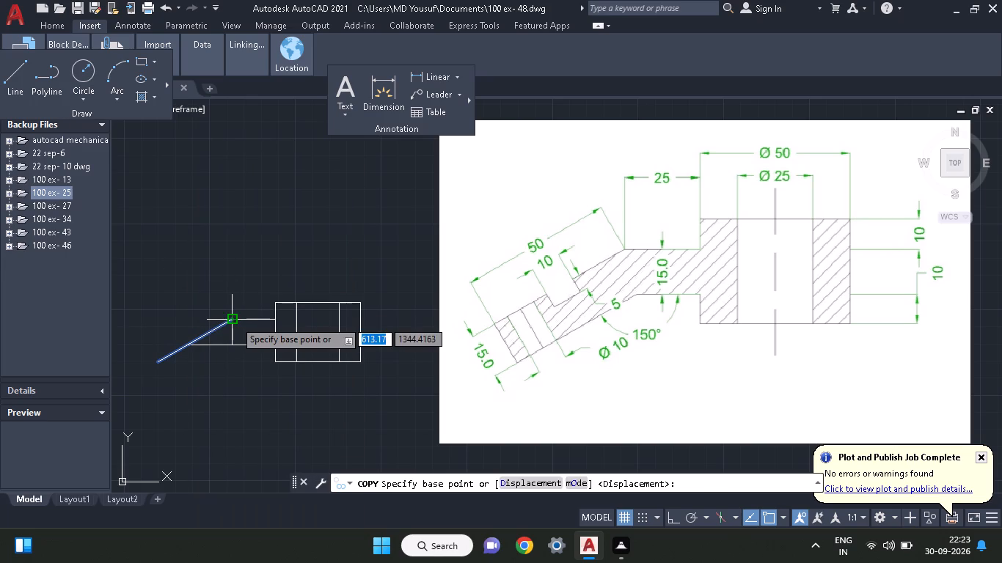
pyautogui.click(235, 320)
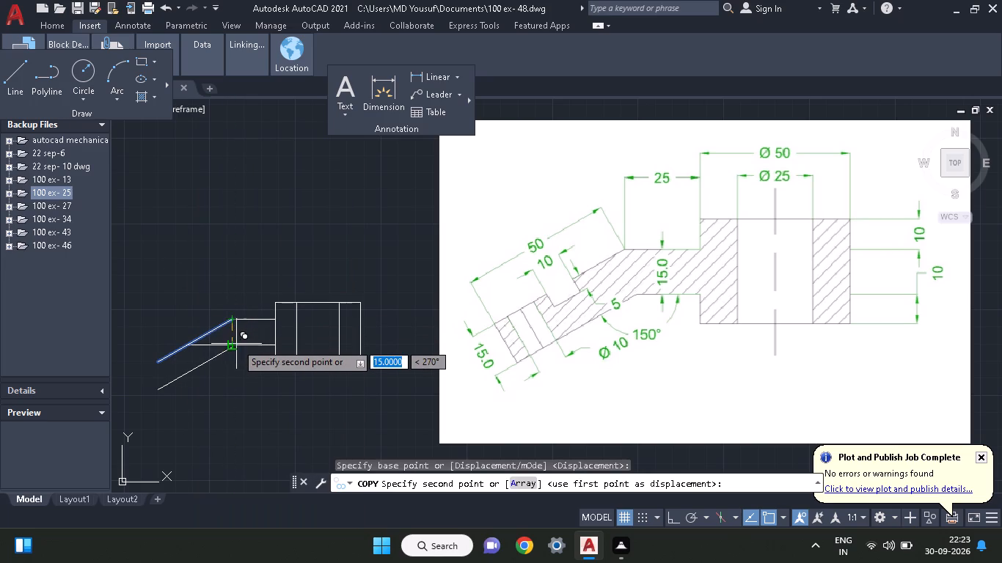
pyautogui.click(236, 343)
pyautogui.rightClick(246, 267)
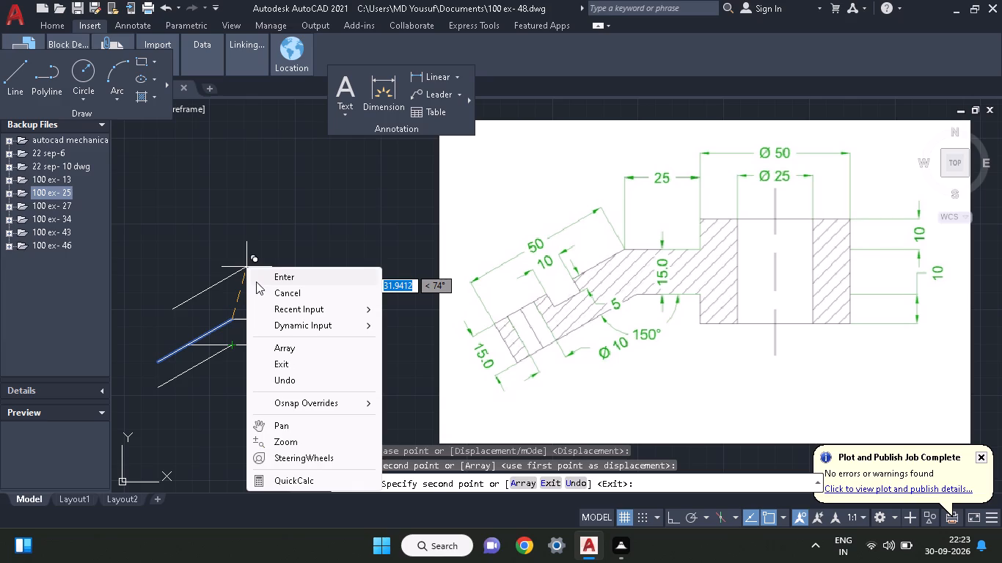
pyautogui.click(256, 281)
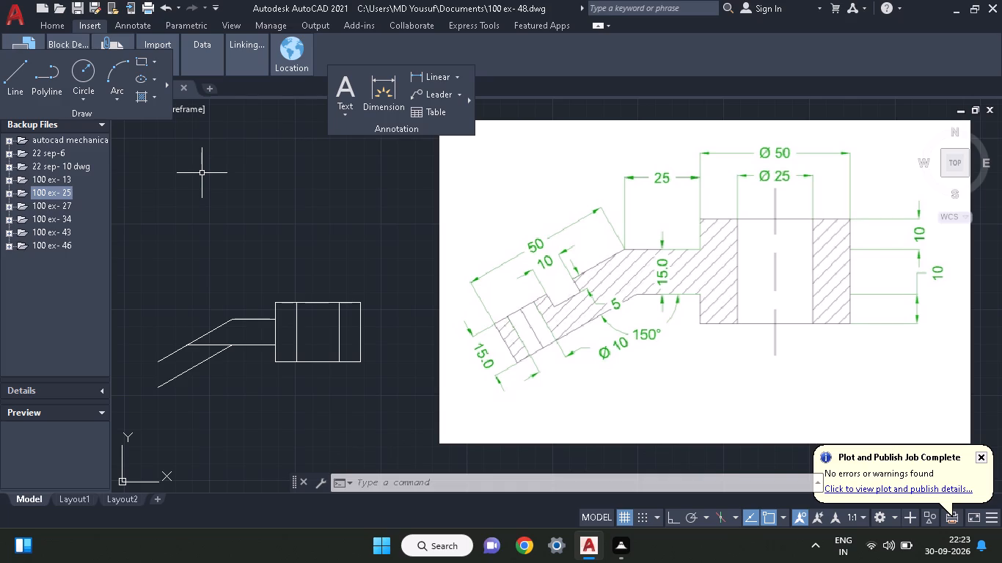
# Trim the part of the arm's lower horizontal edge that runs between the two sloping lines.
pyautogui.write('TR')
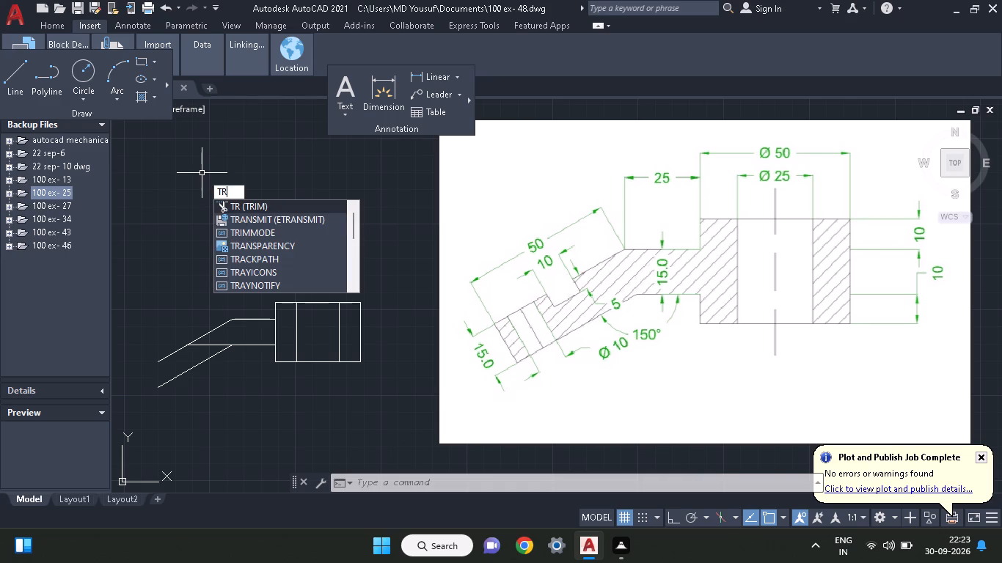
pyautogui.click(240, 209)
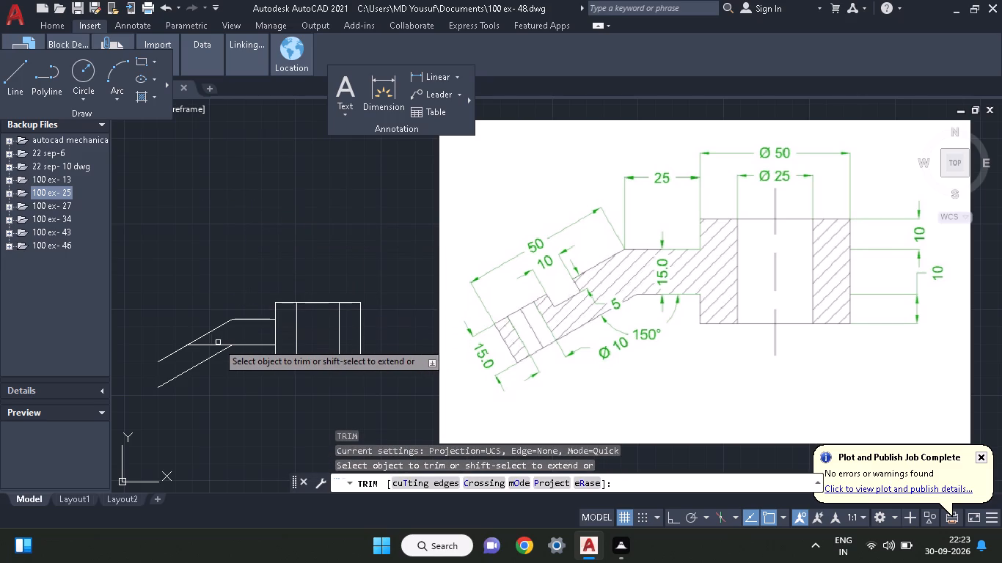
pyautogui.click(216, 347)
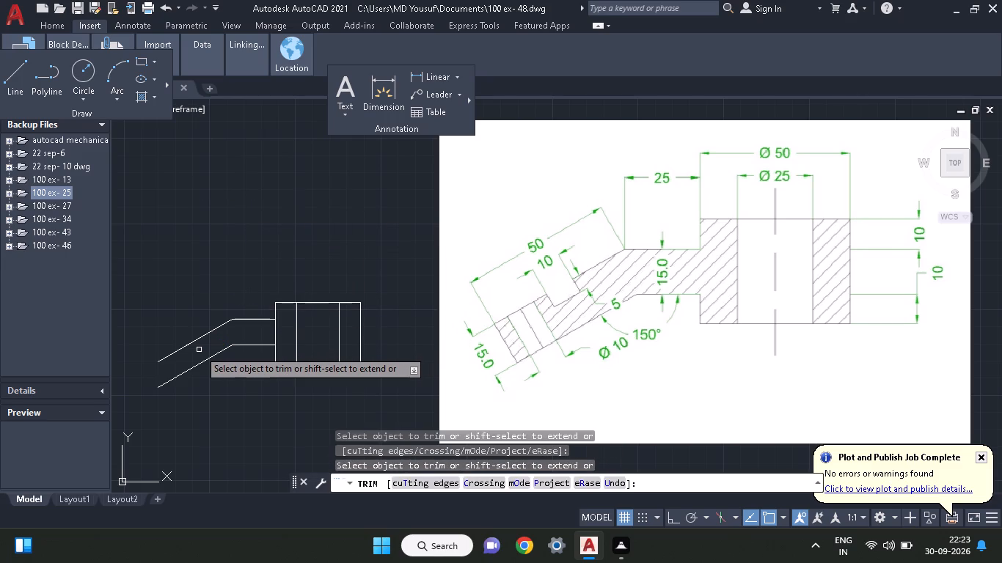
pyautogui.rightClick(208, 218)
pyautogui.click(216, 223)
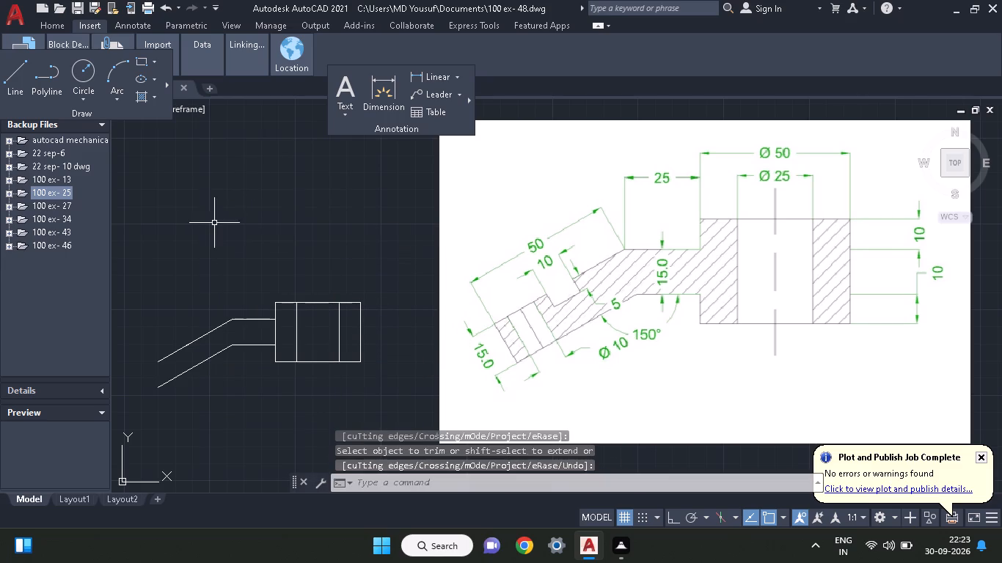
# Draw a line about 24 mm long from the upper sloping line's outer end, perpendicular to it and crossing the lower sloping line.
pyautogui.click(20, 73)
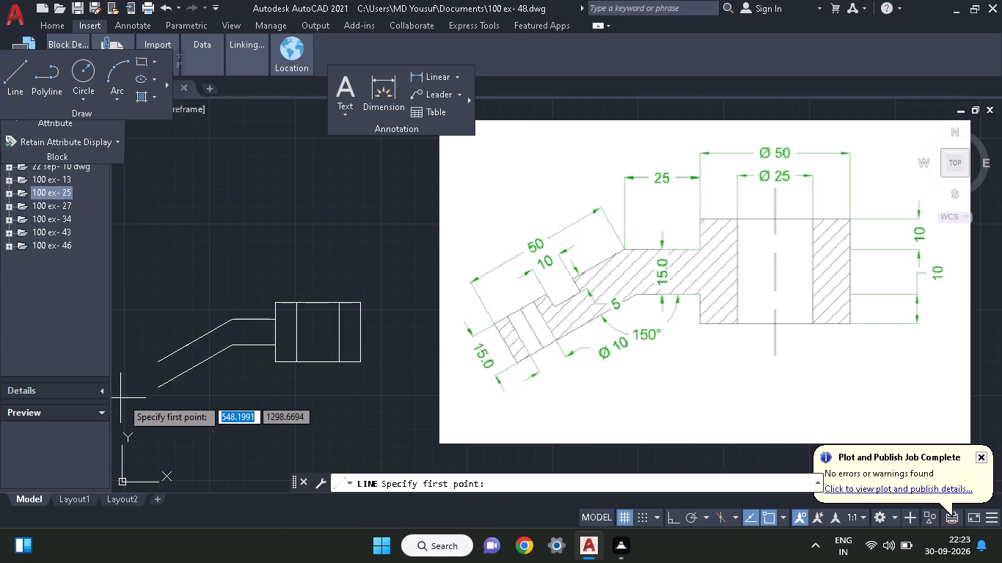
pyautogui.click(161, 366)
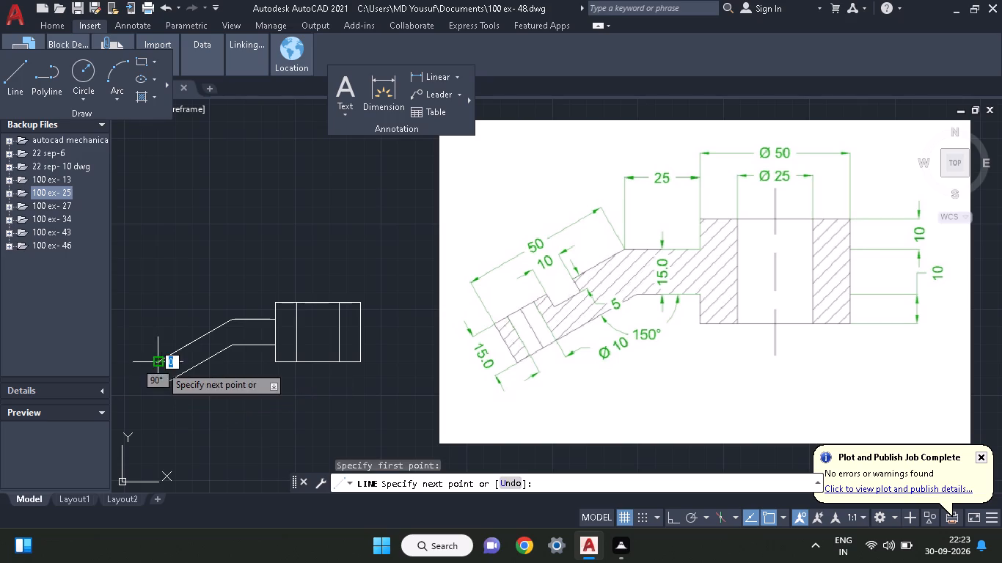
pyautogui.click(177, 399)
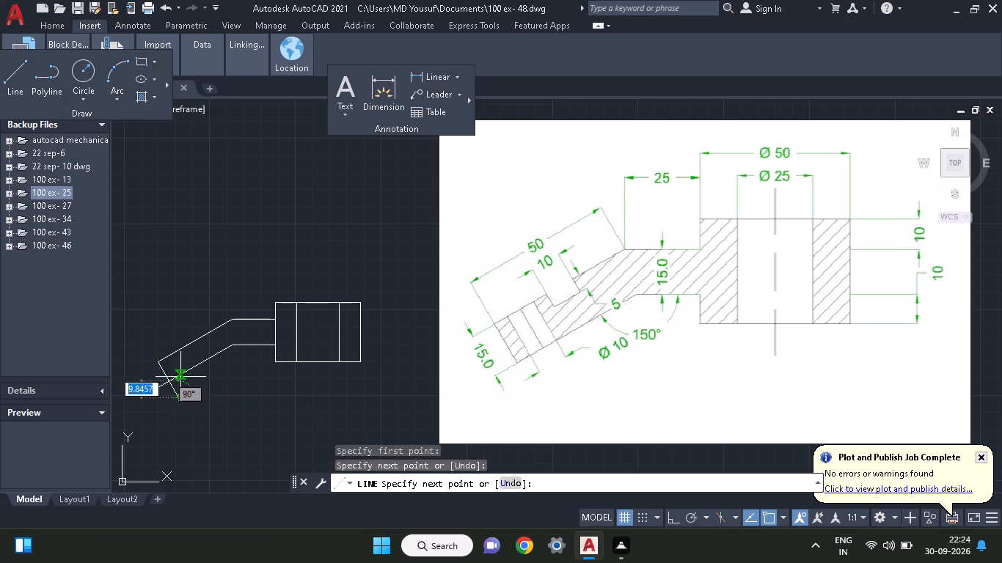
pyautogui.rightClick(191, 271)
pyautogui.click(238, 278)
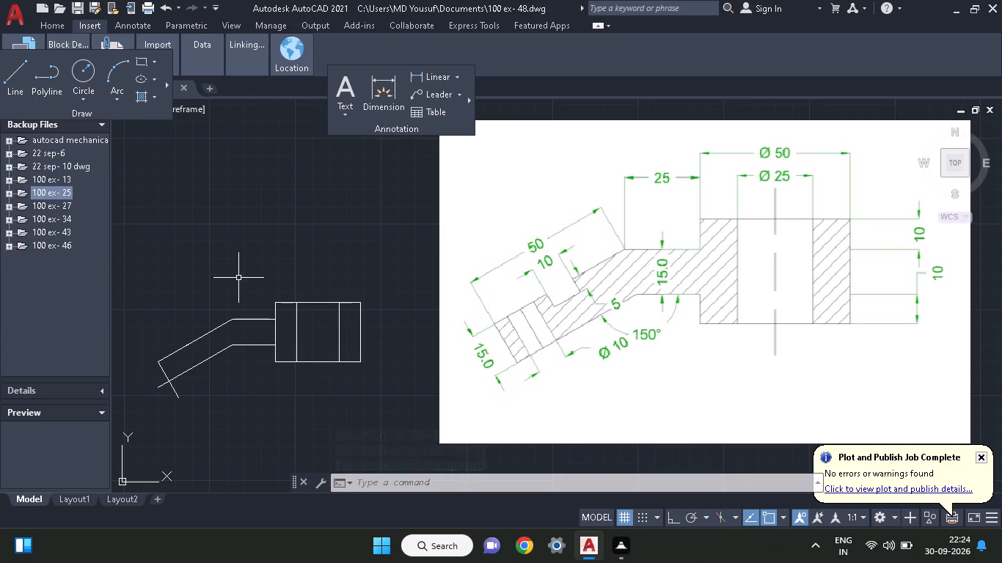
# Trim the overhanging ends of the lower sloping line and the perpendicular end line to close the arm's outer corner.
pyautogui.write('TR')
pyautogui.click(244, 288)
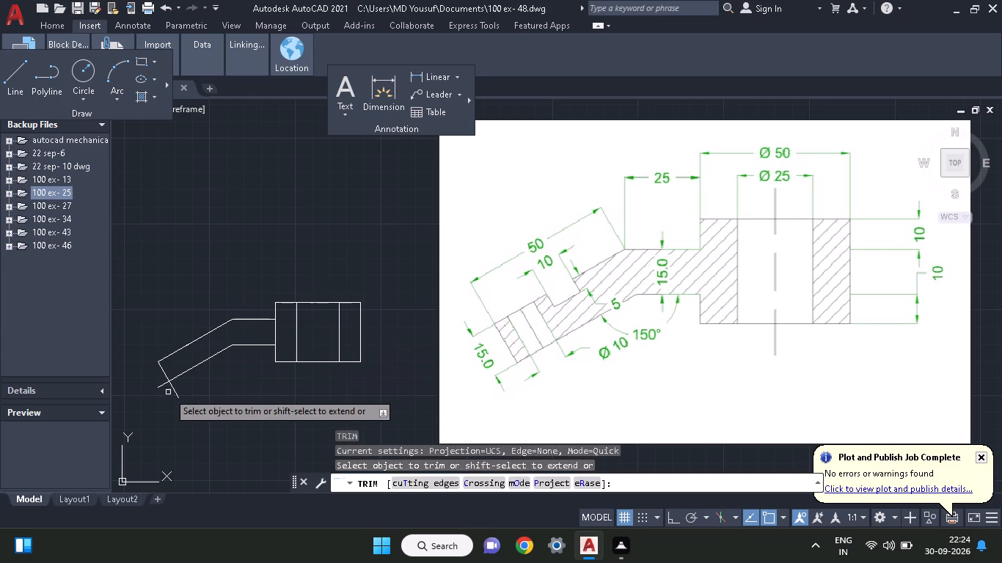
pyautogui.click(160, 390)
pyautogui.click(175, 394)
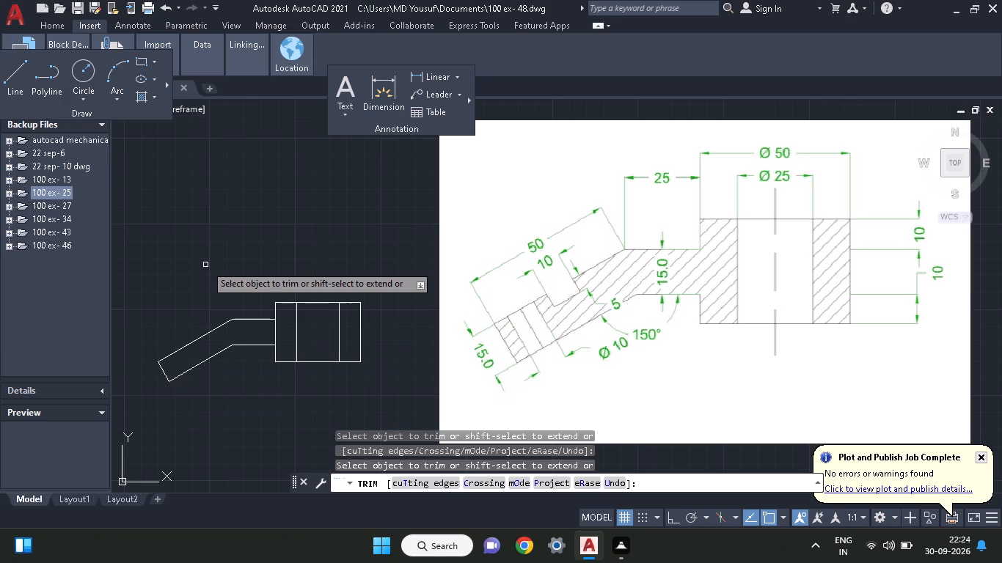
pyautogui.rightClick(205, 265)
pyautogui.click(227, 274)
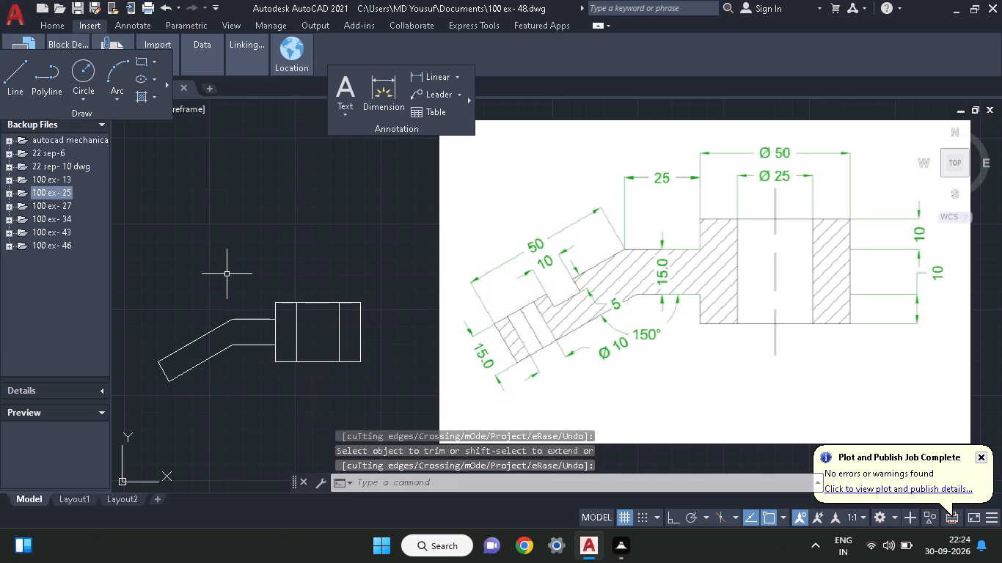
# Offset the upper sloping edge 5 mm inward into the arm.
pyautogui.press('o')
pyautogui.write('FF')
pyautogui.click(246, 306)
pyautogui.rightClick(233, 246)
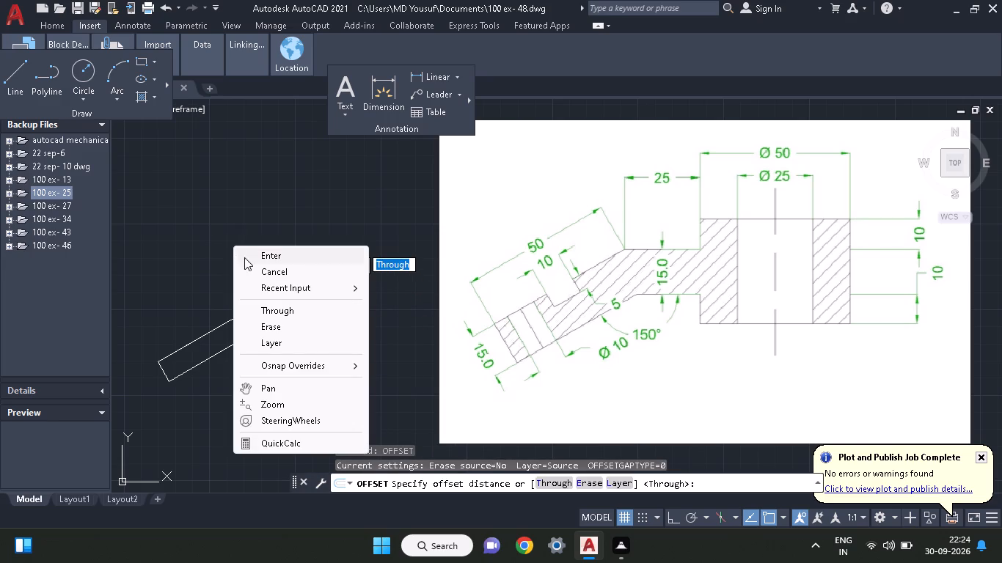
pyautogui.click(244, 257)
pyautogui.click(213, 329)
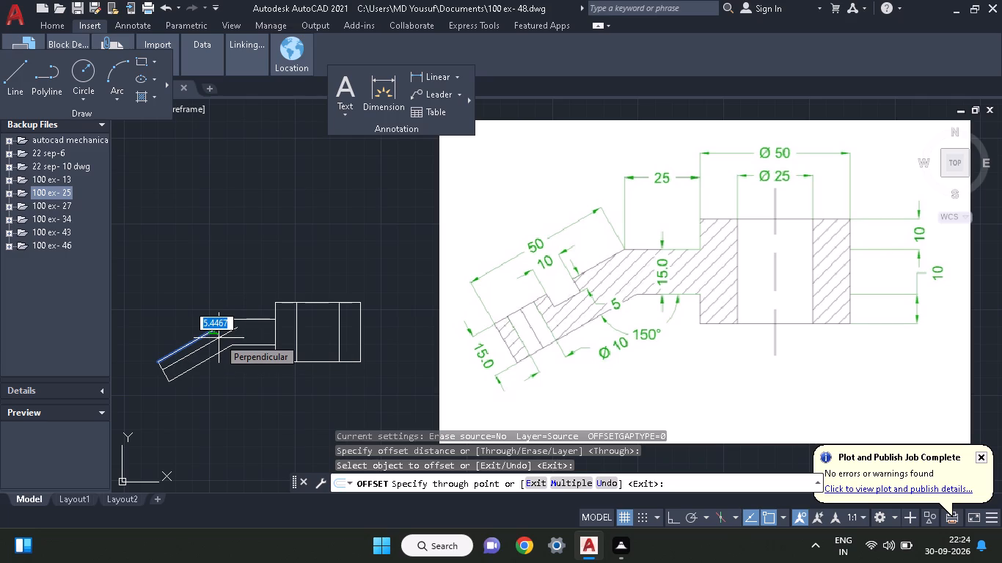
pyautogui.press('5')
pyautogui.press('Return')
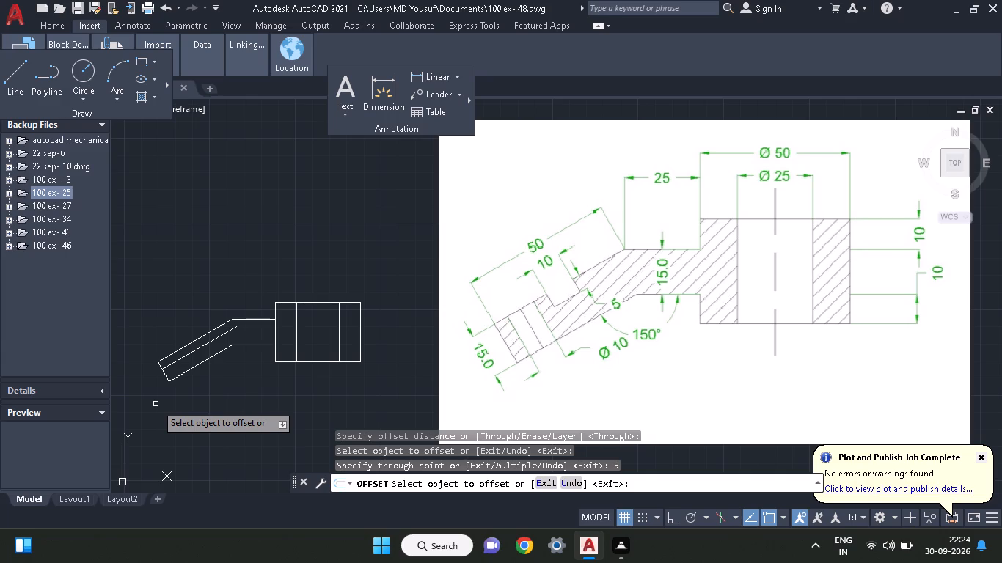
pyautogui.rightClick(206, 259)
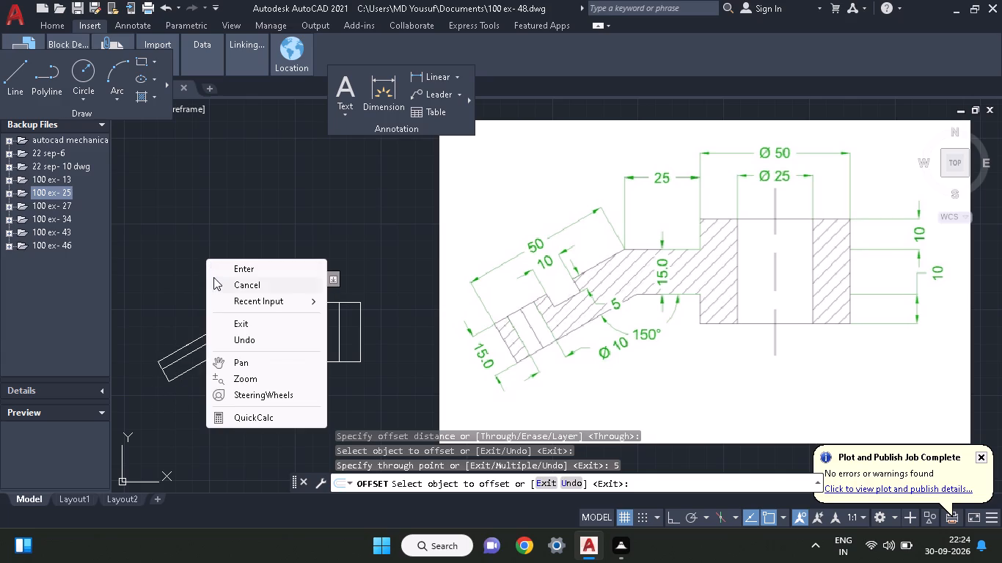
pyautogui.click(213, 277)
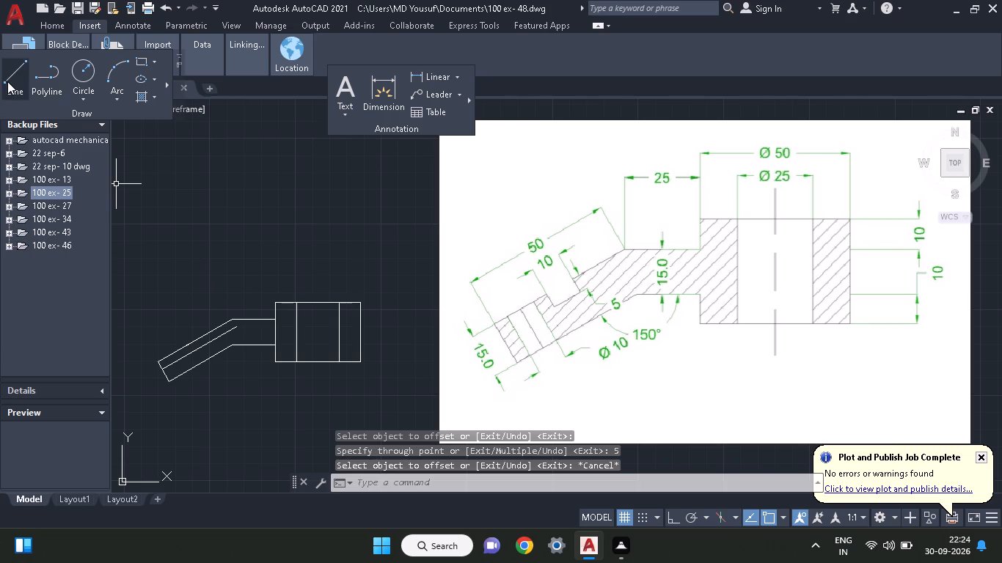
# Draw a cross line from the upper sloping edge's midpoint to the lower sloping edge.
pyautogui.click(7, 81)
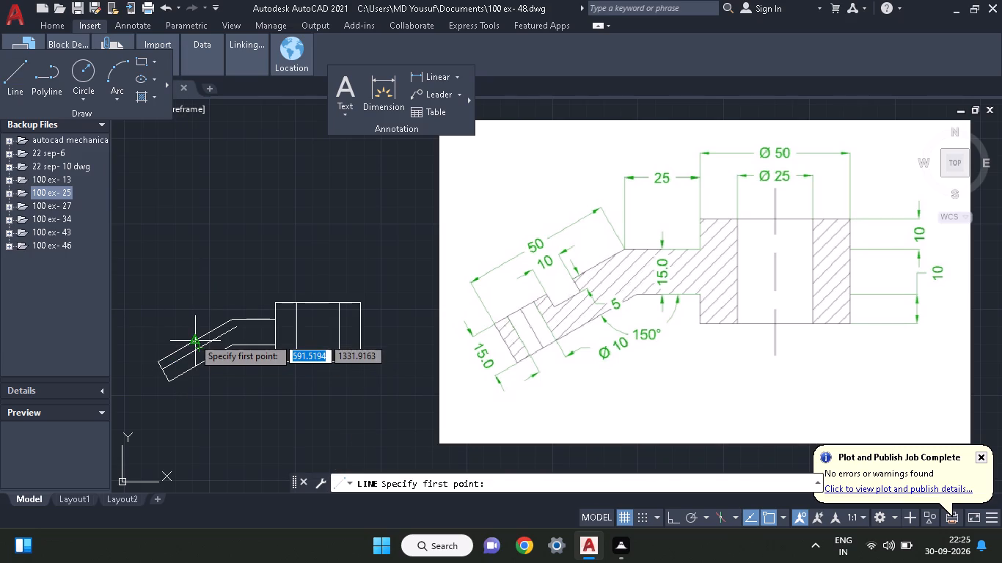
pyautogui.click(193, 337)
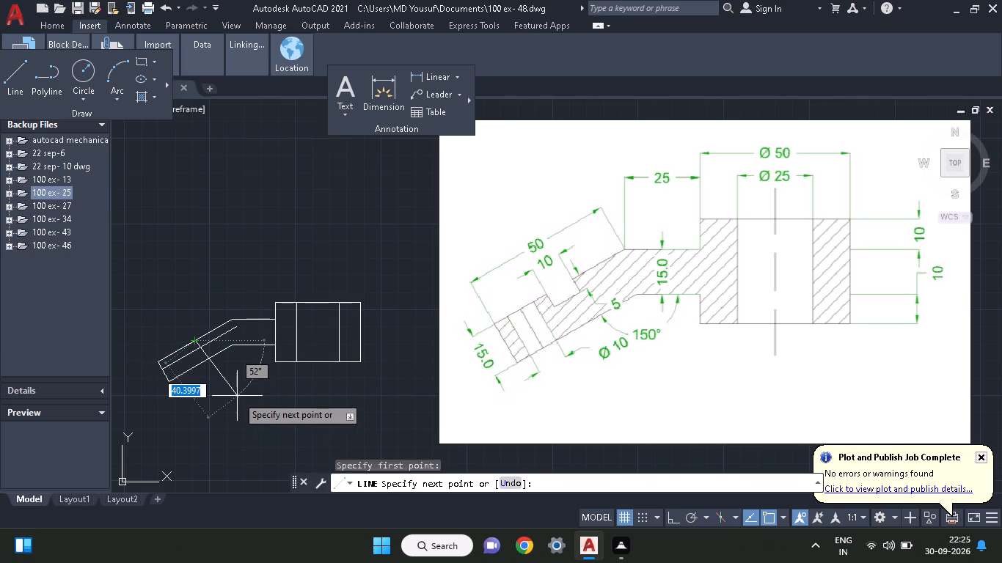
pyautogui.click(209, 356)
pyautogui.rightClick(205, 283)
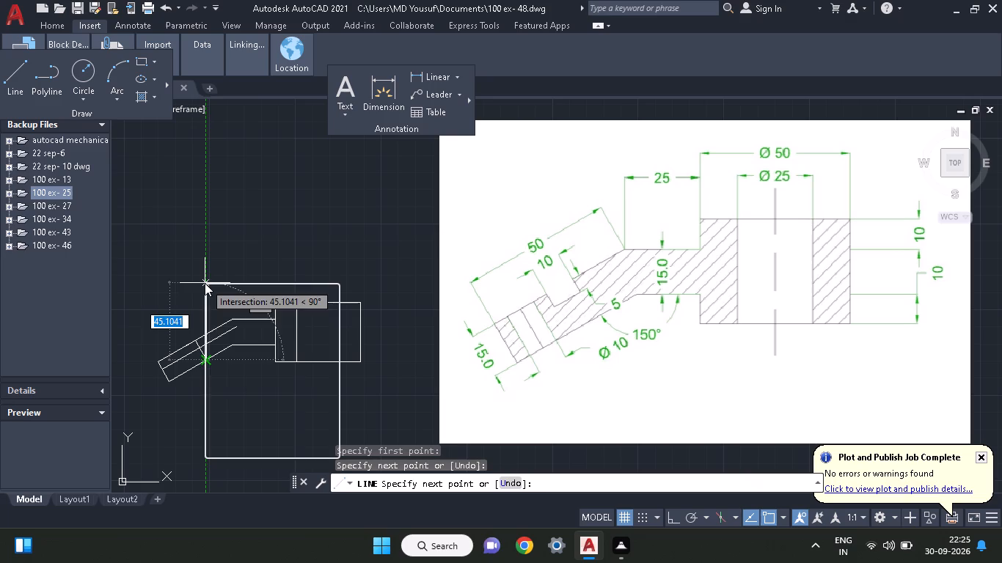
pyautogui.click(217, 301)
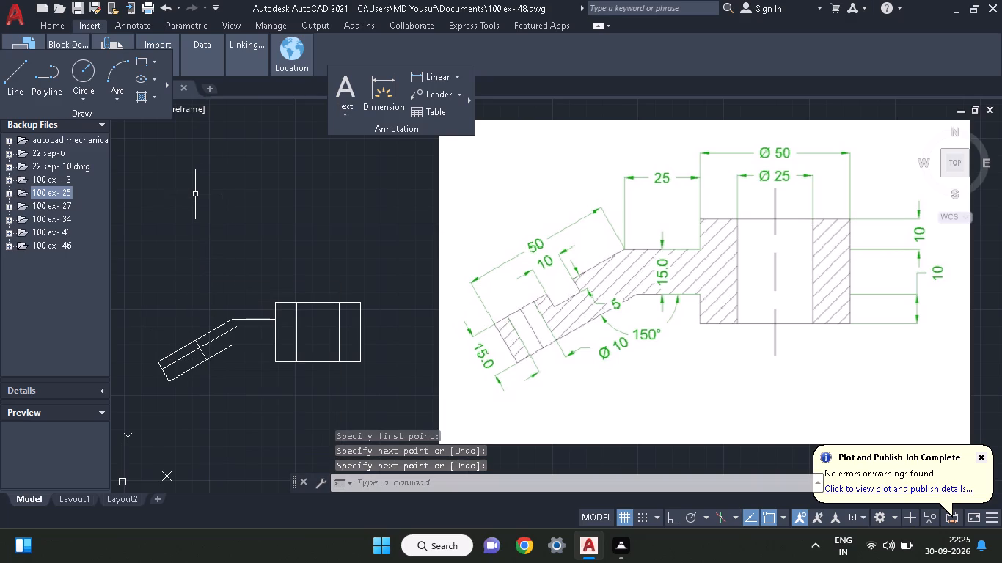
# Offset the sloping arm's middle cross line 5 mm toward the arm's outer end.
pyautogui.write('OFF')
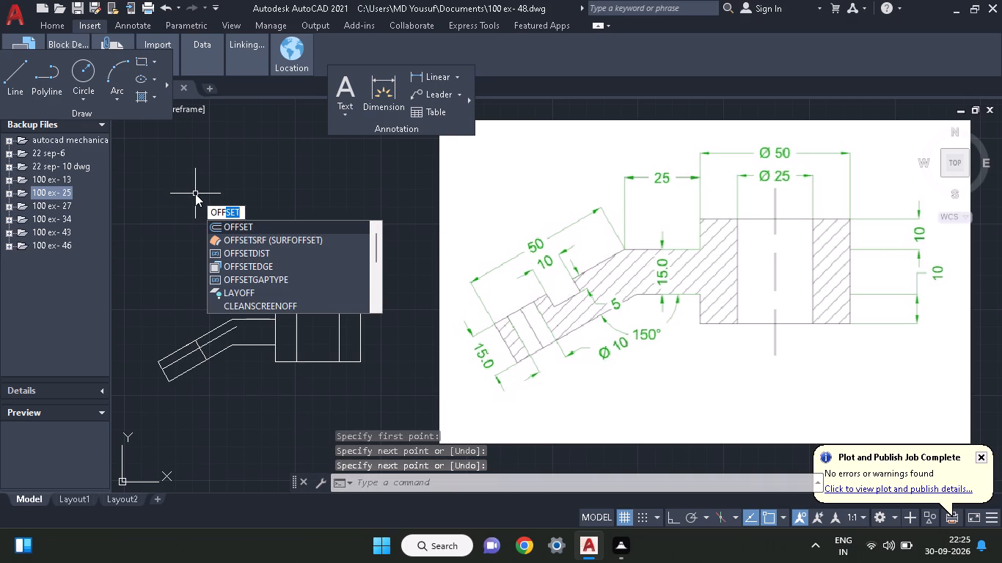
pyautogui.click(244, 221)
pyautogui.rightClick(240, 214)
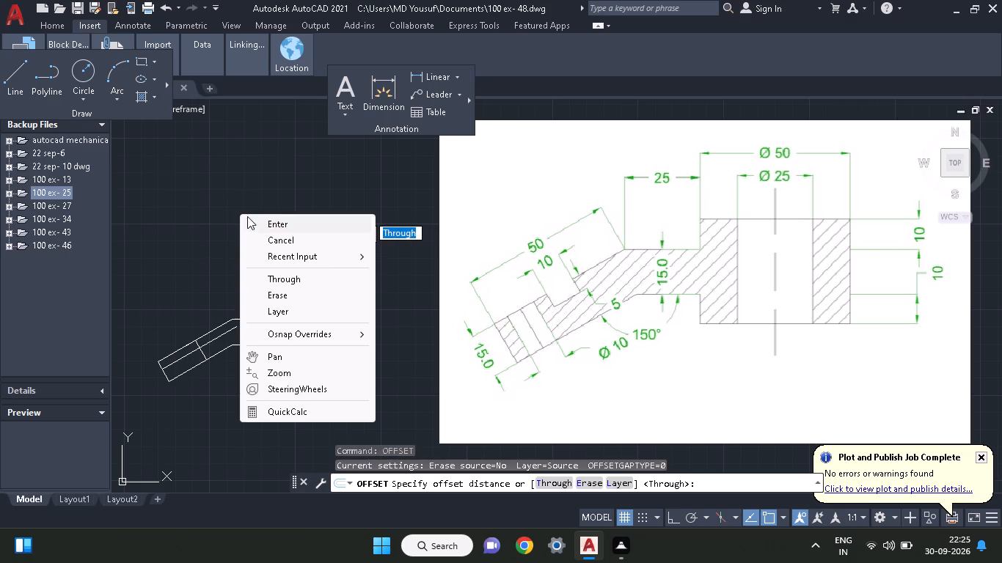
pyautogui.click(253, 219)
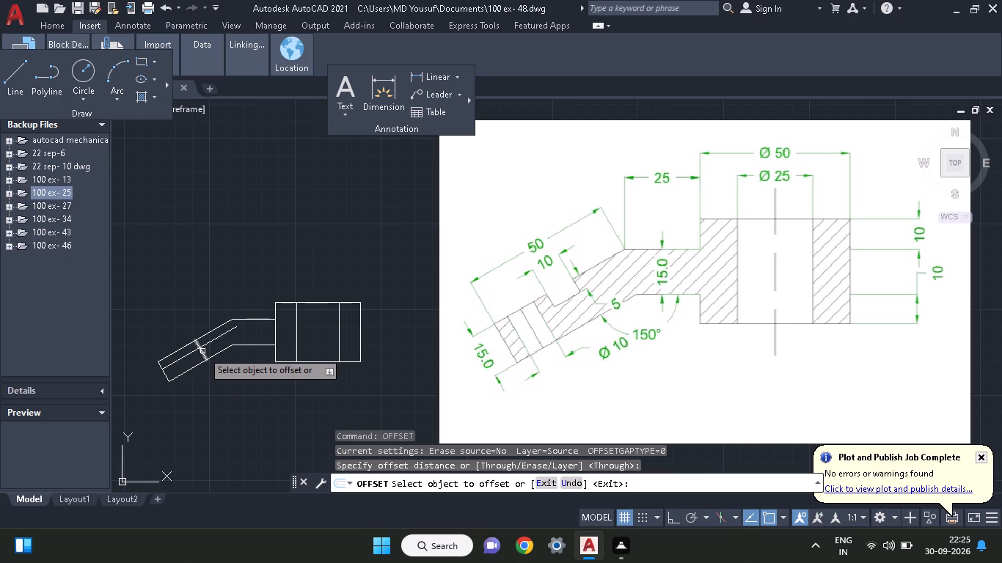
pyautogui.click(202, 351)
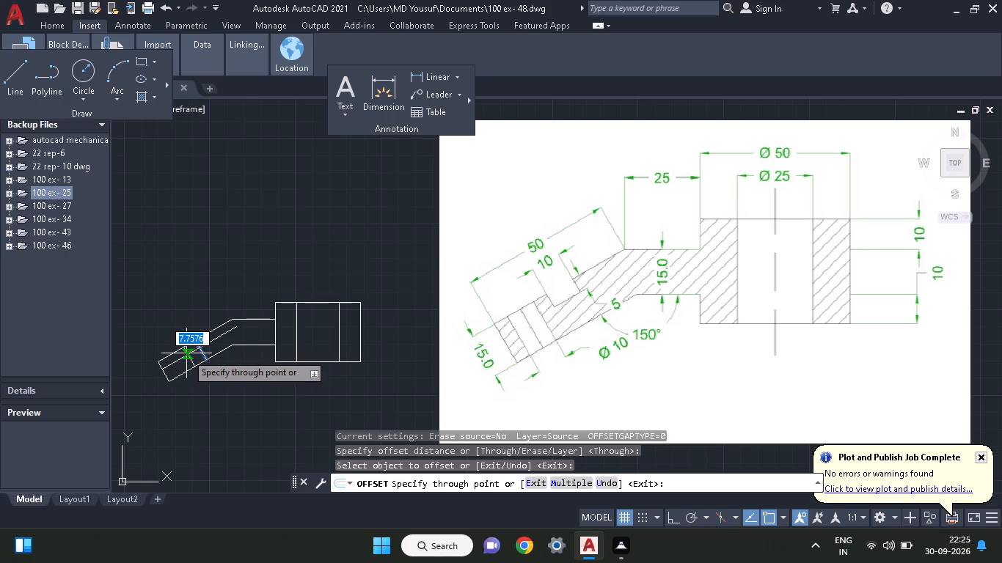
pyautogui.press('5')
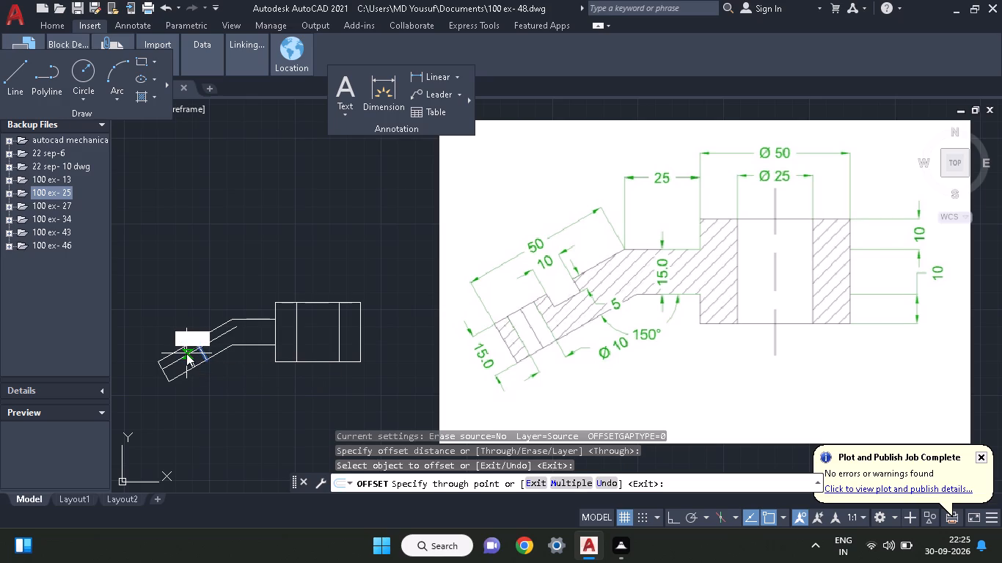
pyautogui.press('Return')
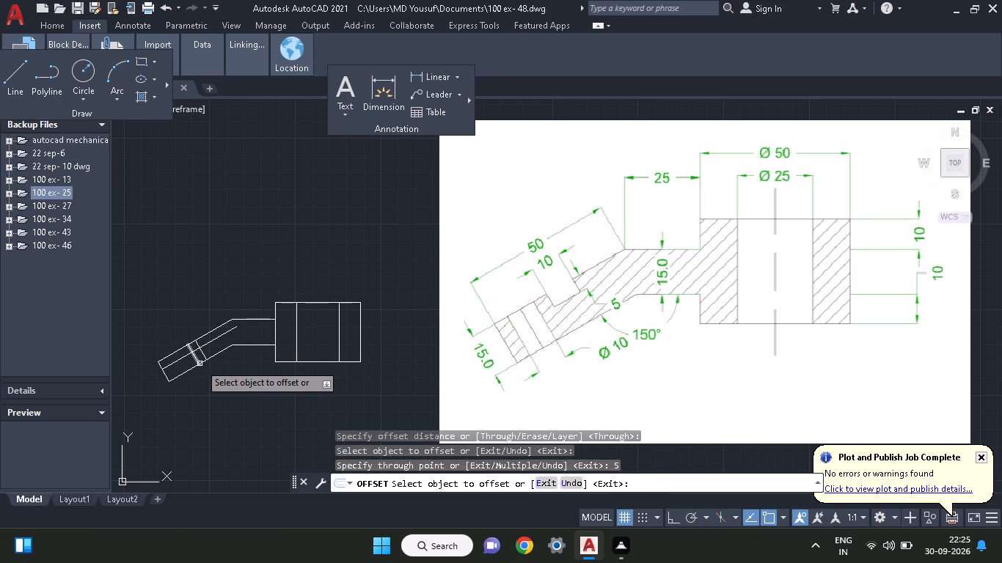
# Offset the sloping arm's middle cross line 5 mm toward the bend.
pyautogui.click(205, 356)
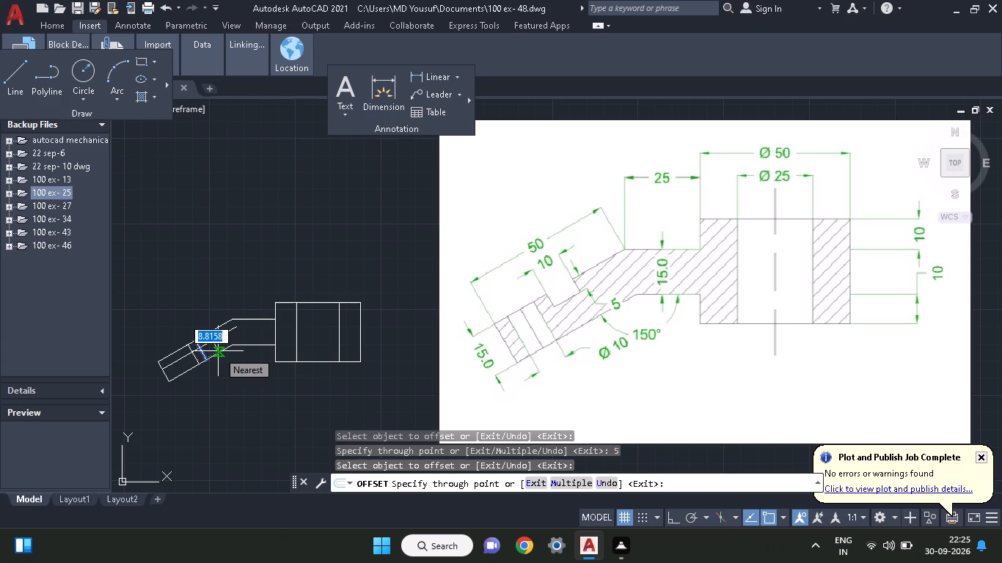
pyautogui.press('5')
pyautogui.press('Return')
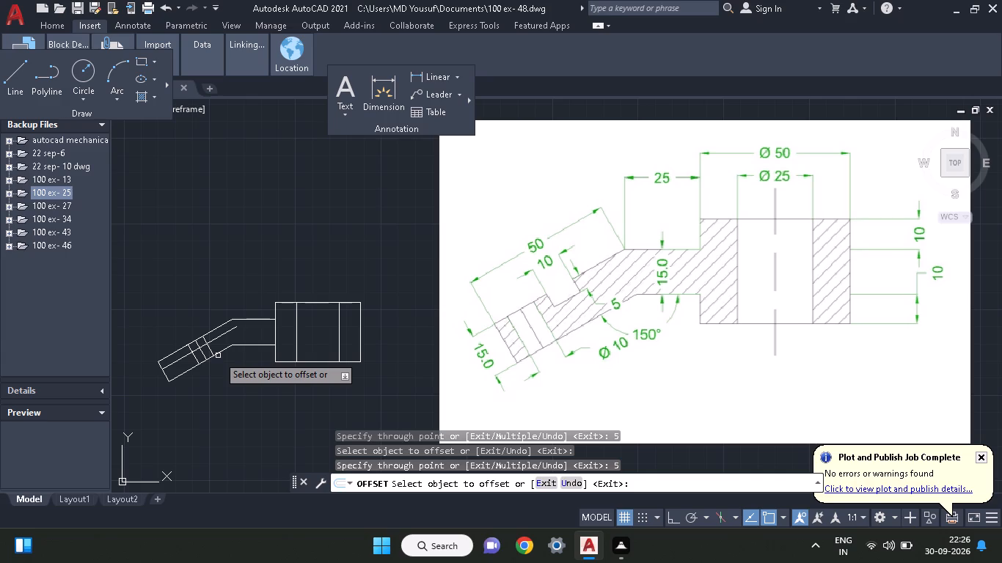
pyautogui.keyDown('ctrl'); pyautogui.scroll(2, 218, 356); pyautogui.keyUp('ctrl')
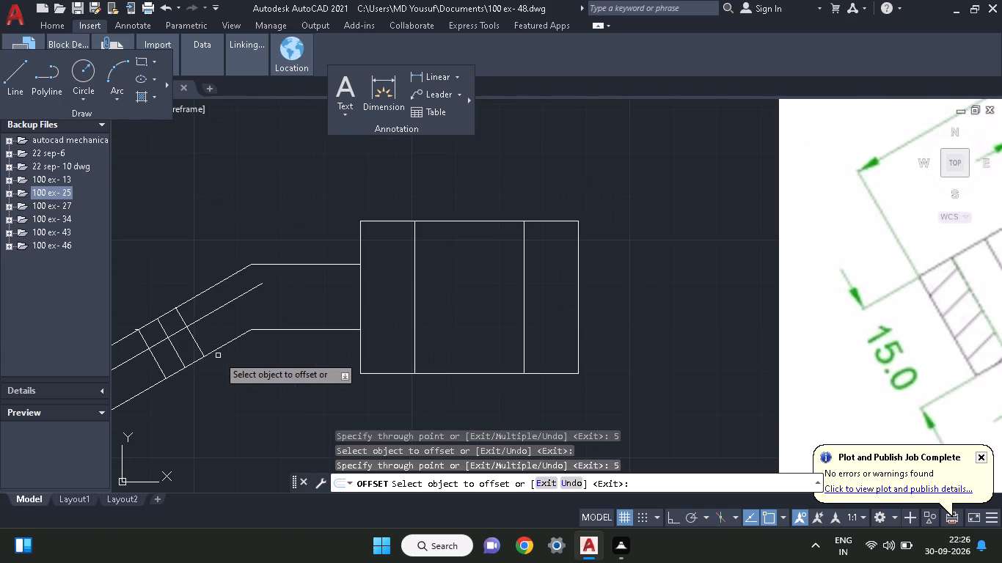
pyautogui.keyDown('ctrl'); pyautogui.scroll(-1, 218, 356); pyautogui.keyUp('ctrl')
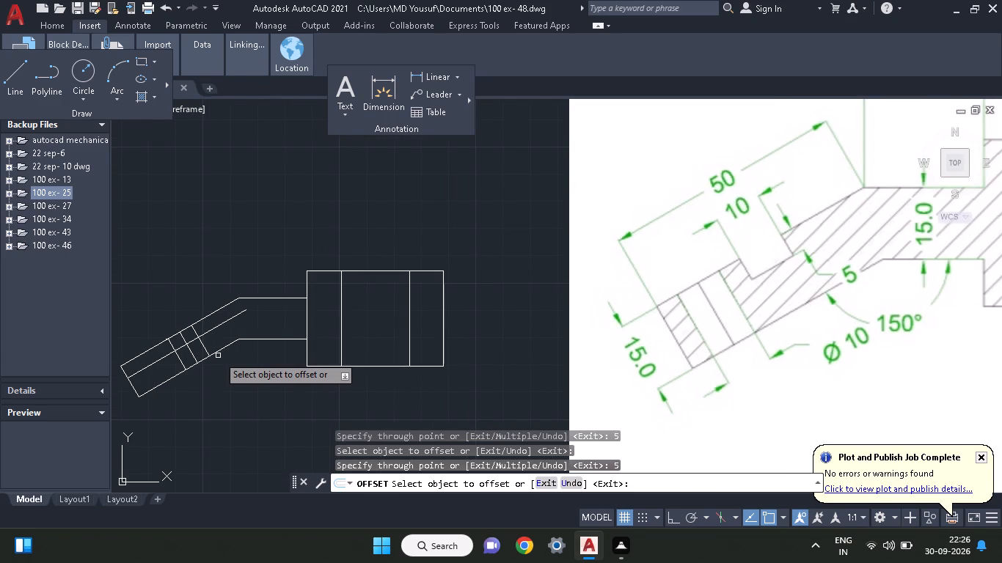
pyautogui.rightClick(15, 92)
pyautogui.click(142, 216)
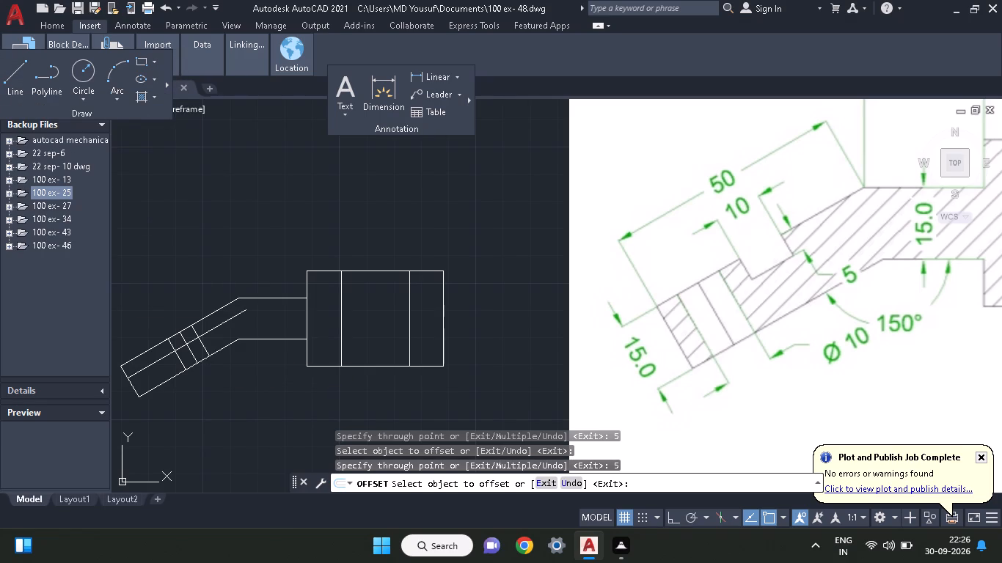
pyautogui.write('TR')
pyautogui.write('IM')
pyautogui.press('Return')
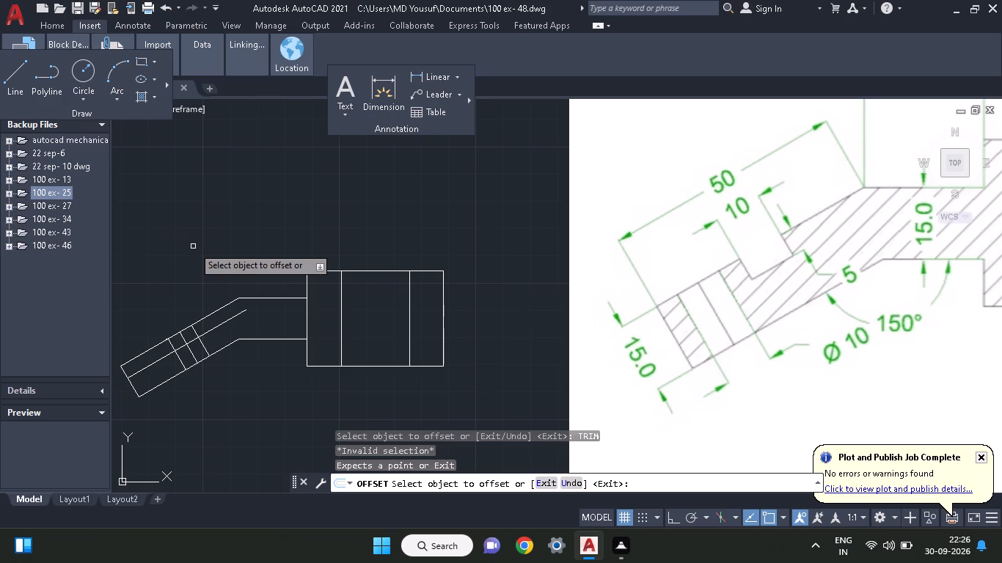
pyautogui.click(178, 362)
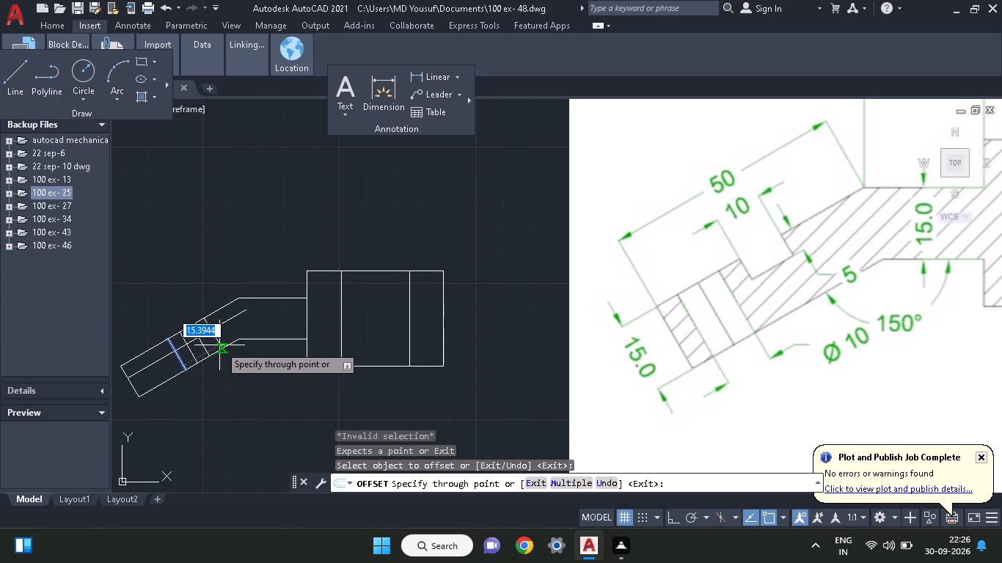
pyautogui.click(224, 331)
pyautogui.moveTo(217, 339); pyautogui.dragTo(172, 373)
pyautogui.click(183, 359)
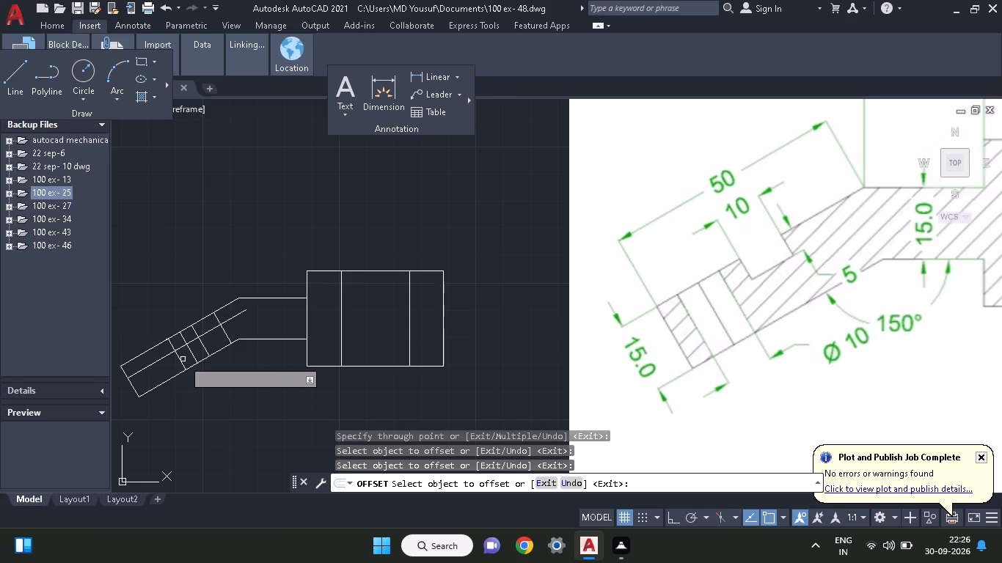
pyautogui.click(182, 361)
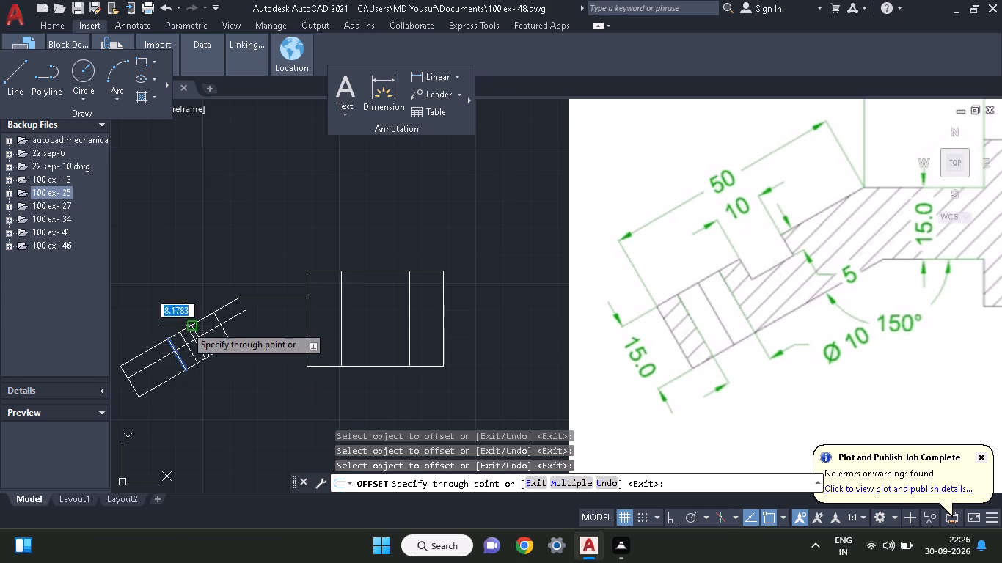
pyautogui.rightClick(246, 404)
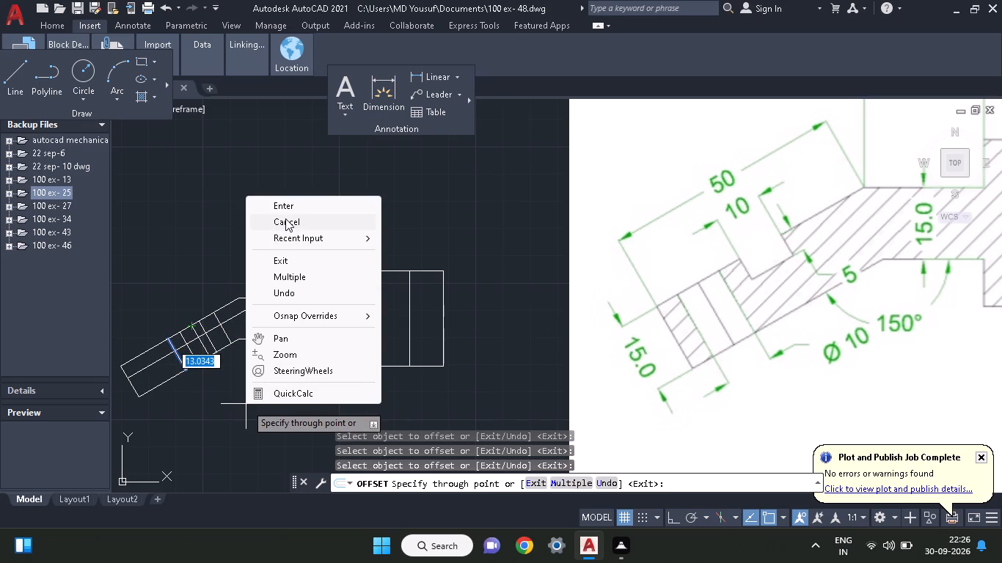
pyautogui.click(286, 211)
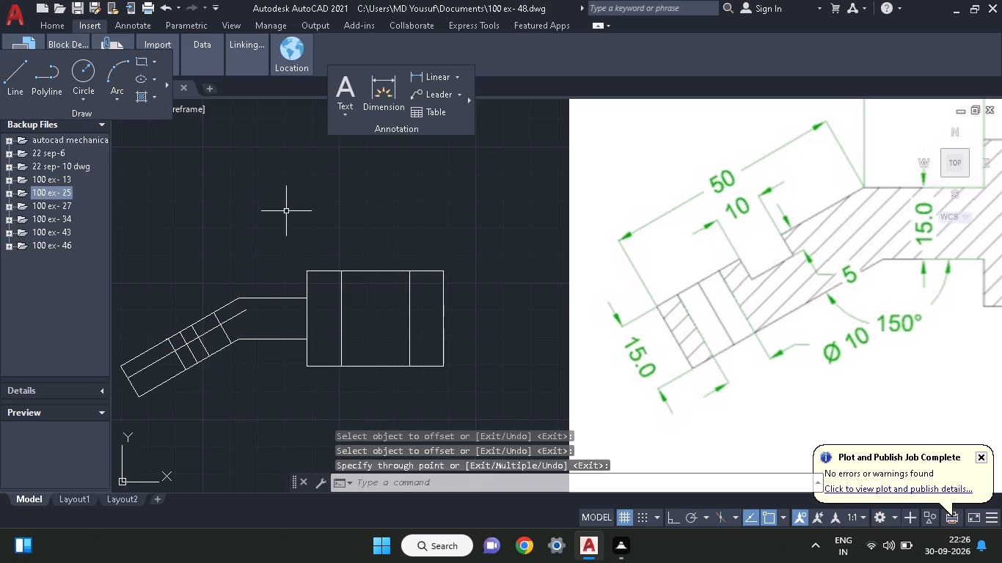
# Trim away the parts of the arm's cross lines below the inner sloping offset line.
pyautogui.write('TR')
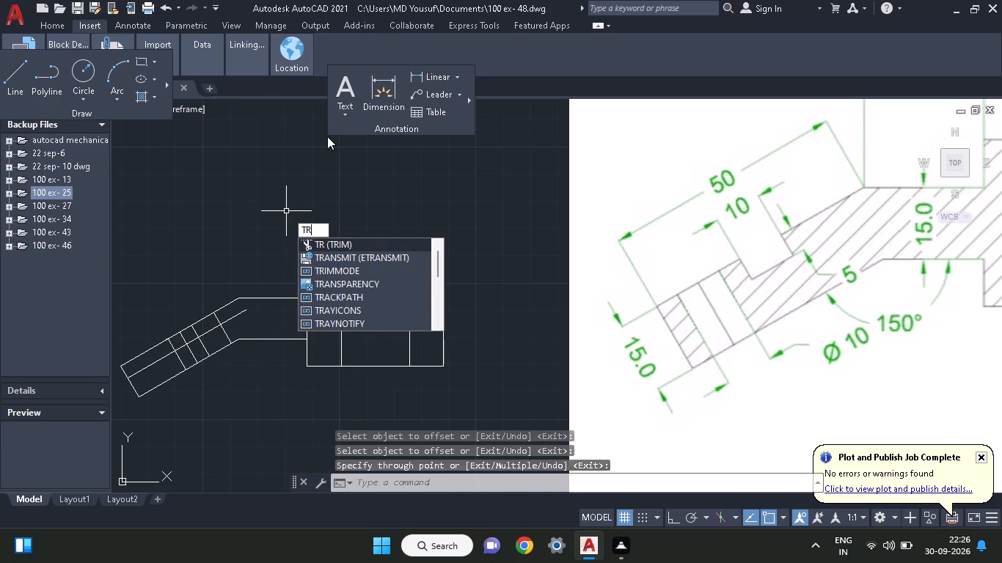
pyautogui.click(324, 244)
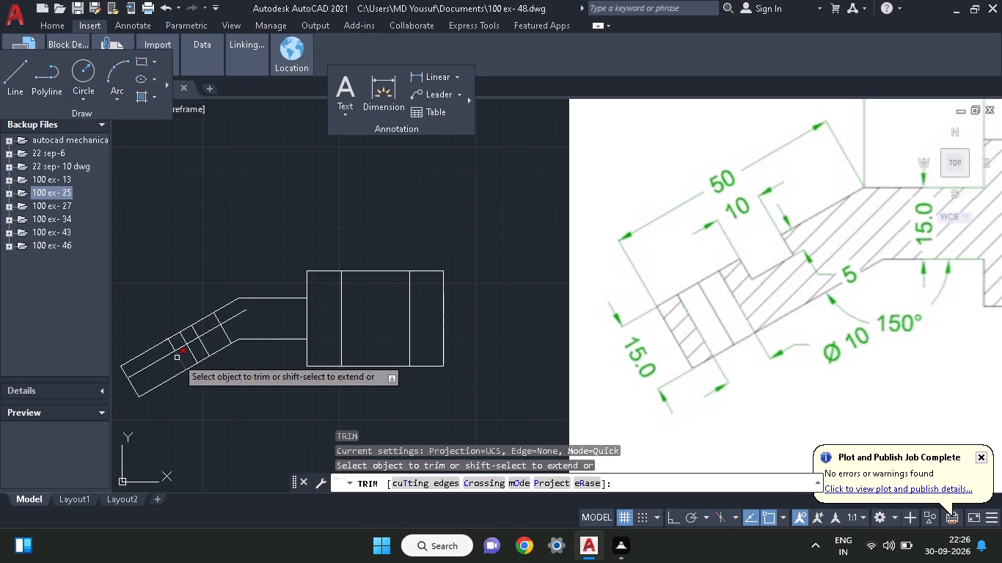
pyautogui.click(177, 358)
pyautogui.click(189, 351)
pyautogui.click(205, 349)
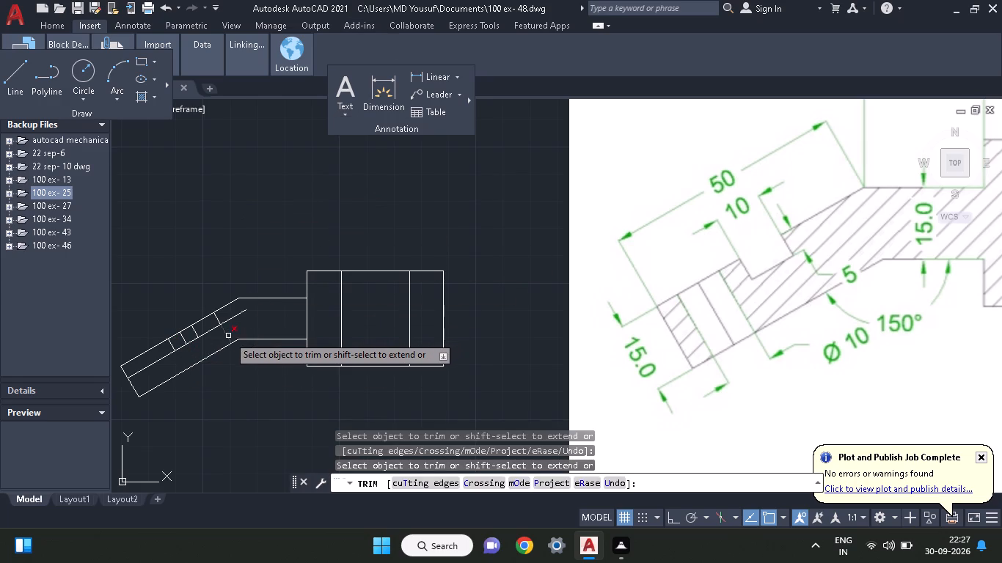
# Trim off the extra cross line nearest the bend and the inner offset line's run from the notch toward the bend.
pyautogui.click(227, 336)
pyautogui.click(230, 314)
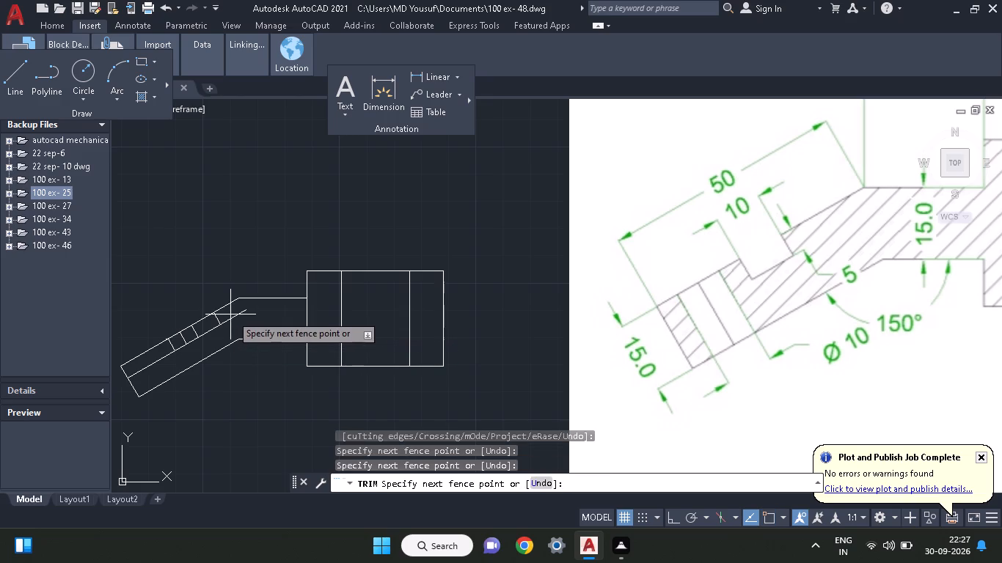
pyautogui.click(235, 319)
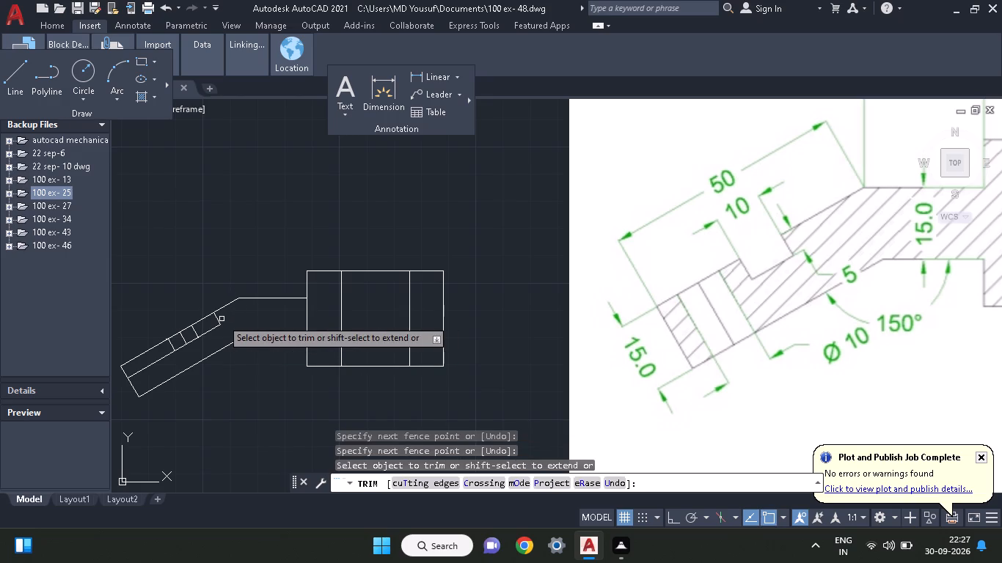
pyautogui.click(219, 319)
pyautogui.click(212, 329)
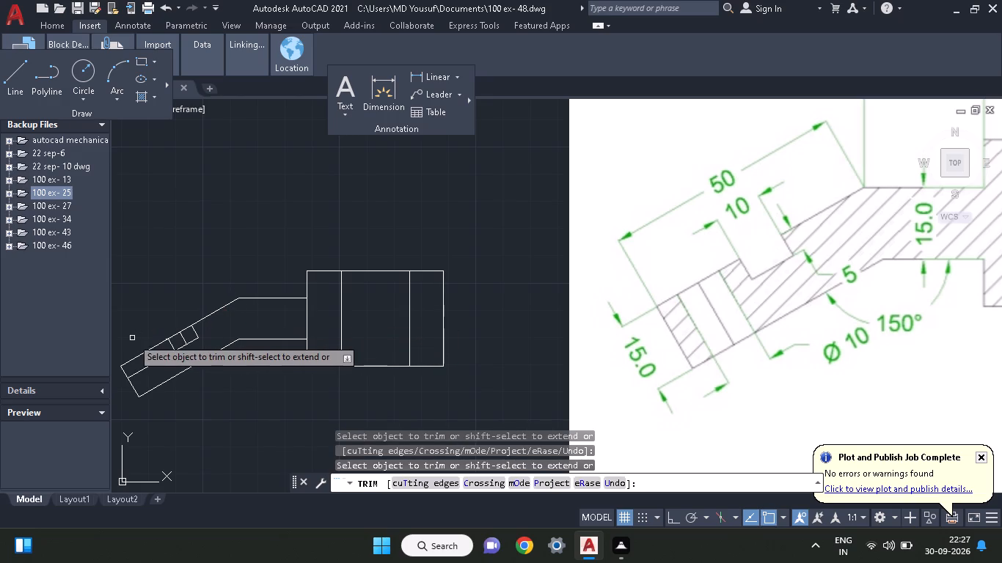
# Trim the middle cross line, the upper edge across the notch opening, and the offset line's outer run to finish the notch.
pyautogui.click(181, 340)
pyautogui.click(180, 334)
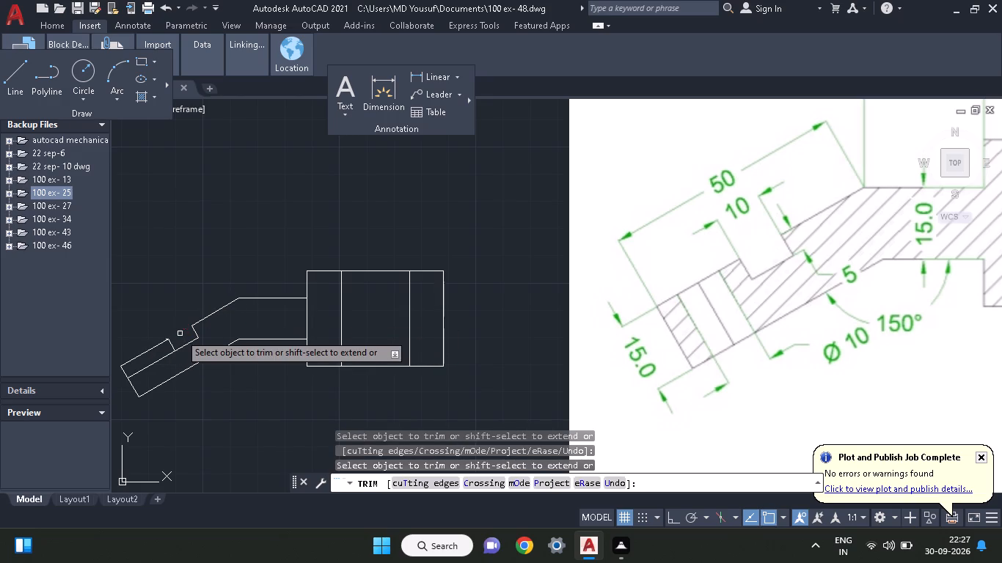
pyautogui.click(158, 361)
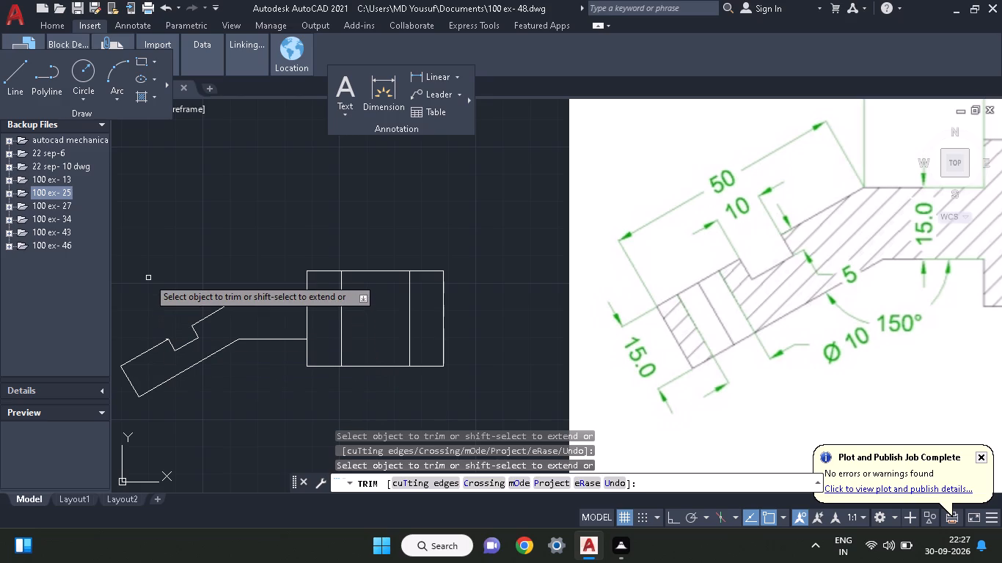
pyautogui.rightClick(148, 278)
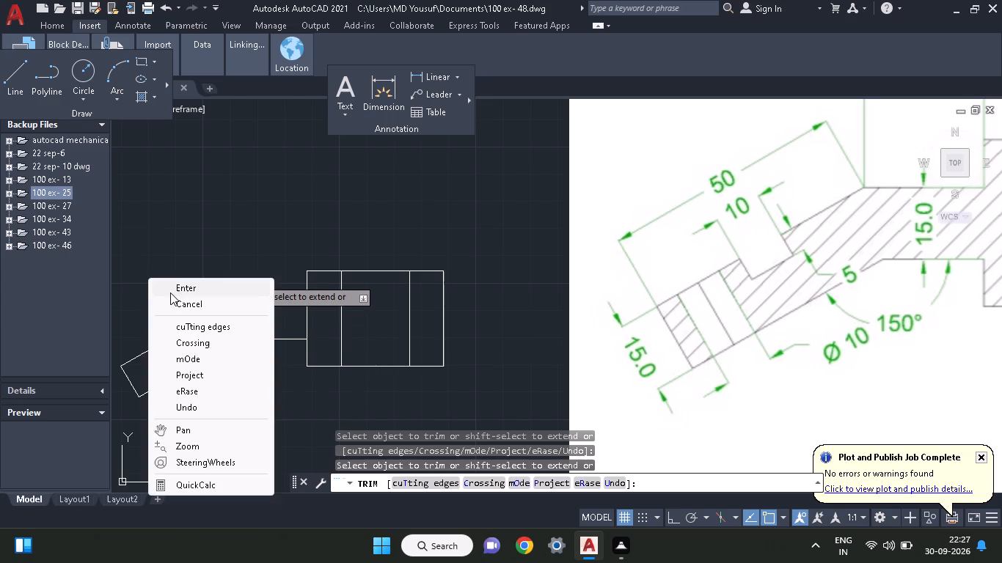
pyautogui.click(172, 292)
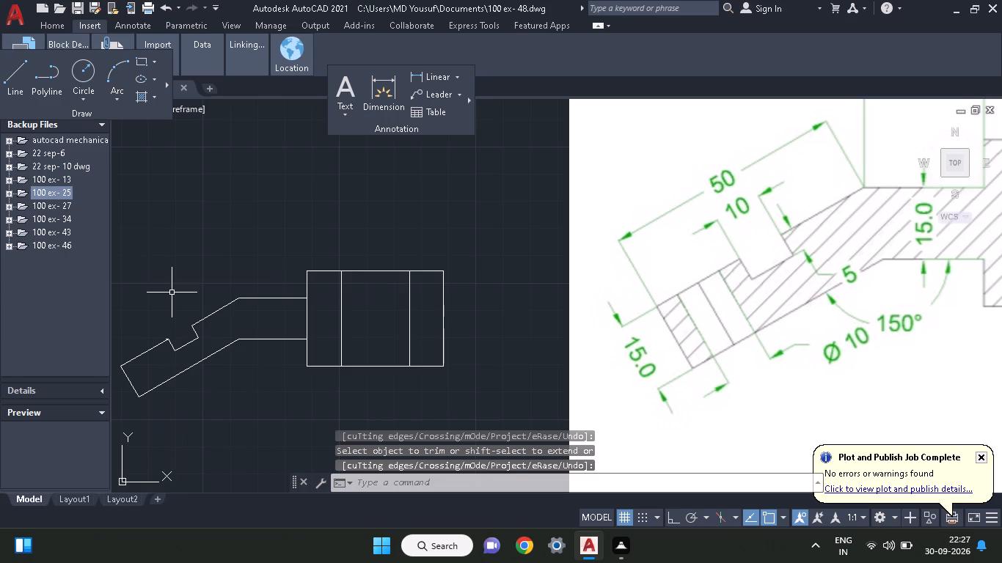
# Copy the sloping arm's outer end line to 5, 10 and 15 mm inward along the upper sloping edge.
pyautogui.moveTo(172, 292); pyautogui.dragTo(182, 291, button='middle')
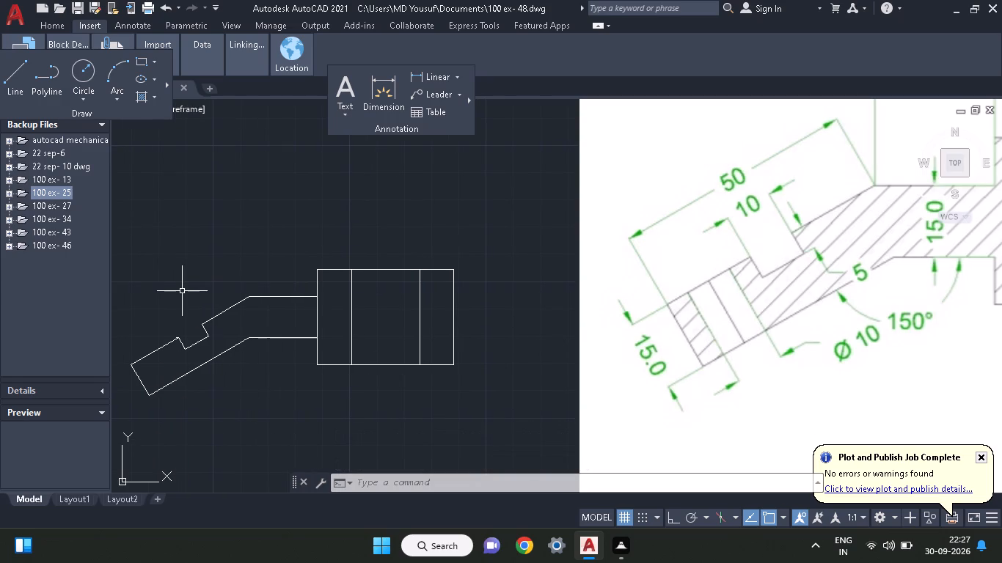
pyautogui.rightClick(182, 291)
pyautogui.click(145, 309)
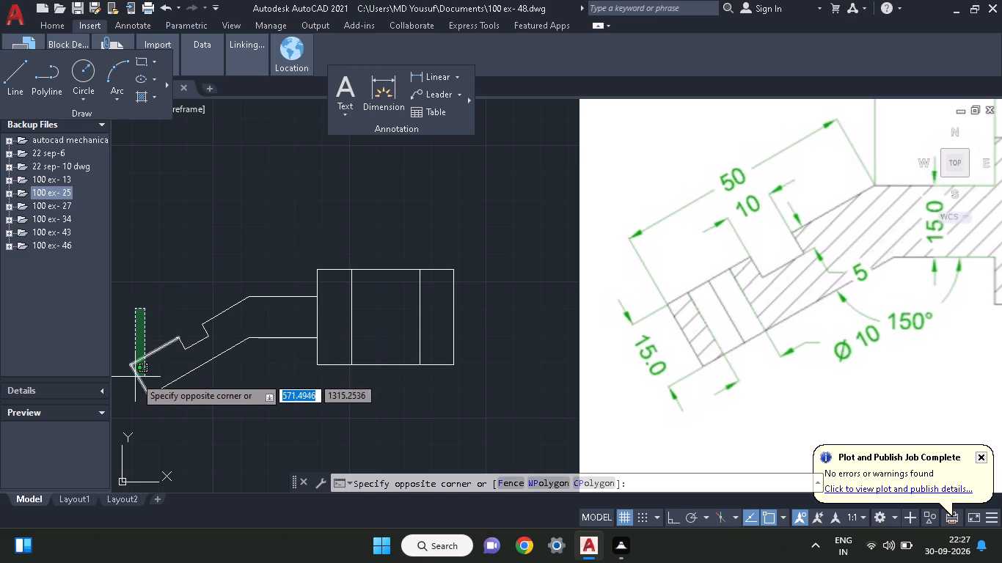
pyautogui.click(146, 283)
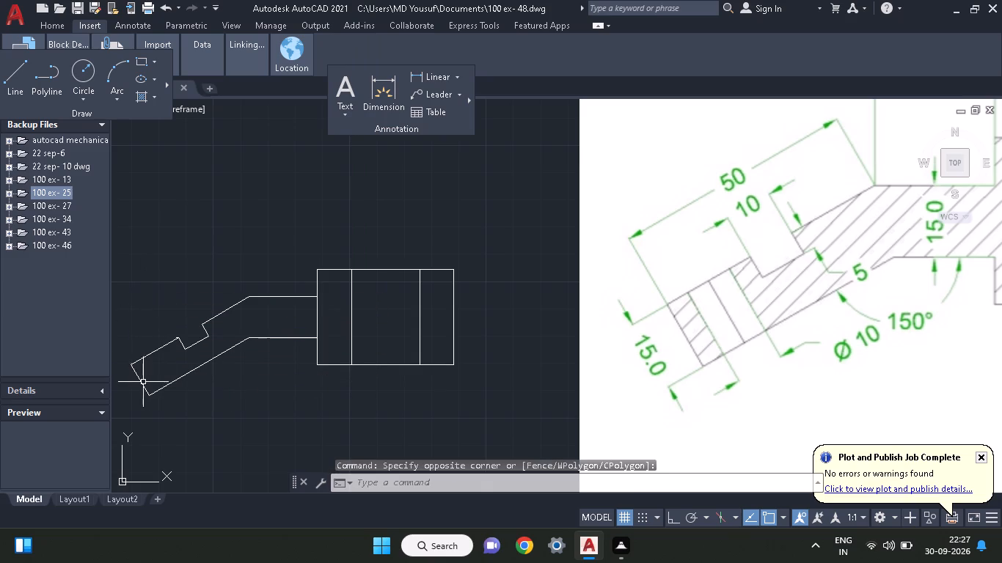
pyautogui.click(140, 379)
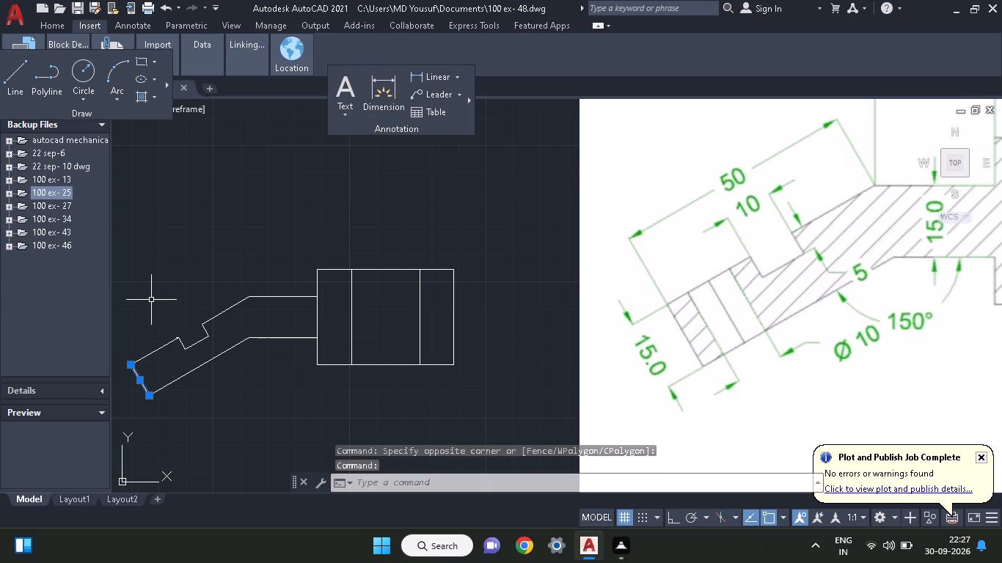
pyautogui.rightClick(151, 298)
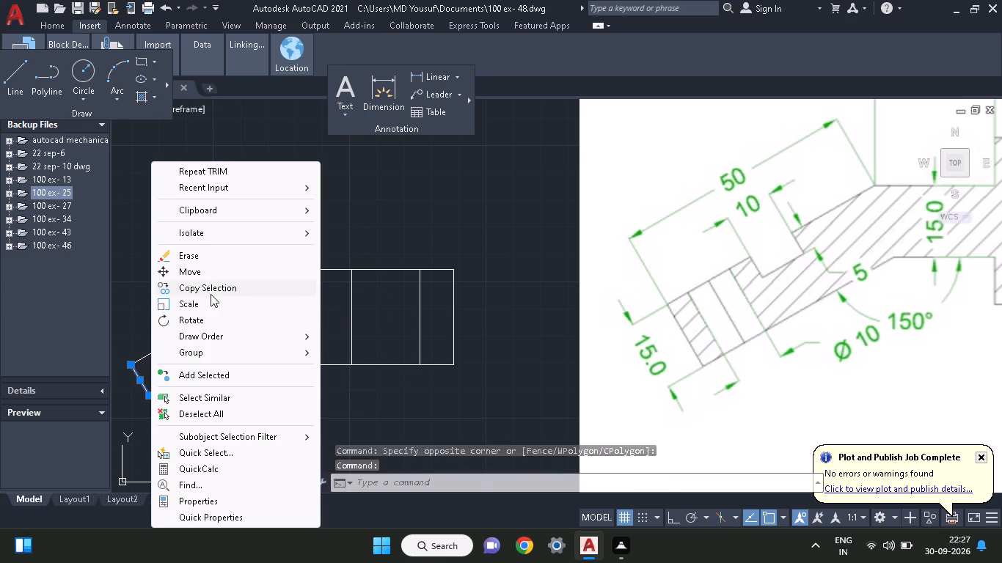
pyautogui.click(211, 294)
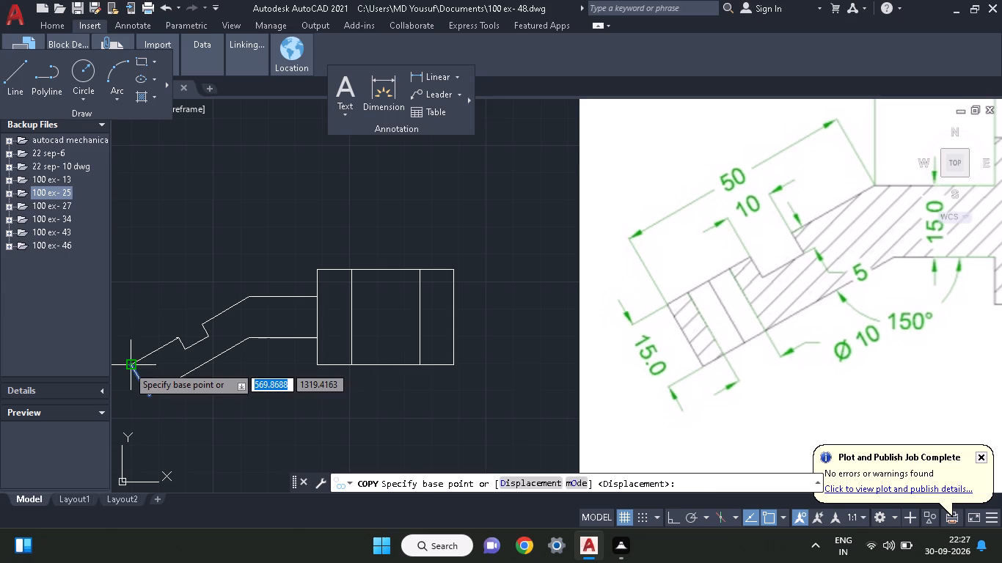
pyautogui.click(128, 366)
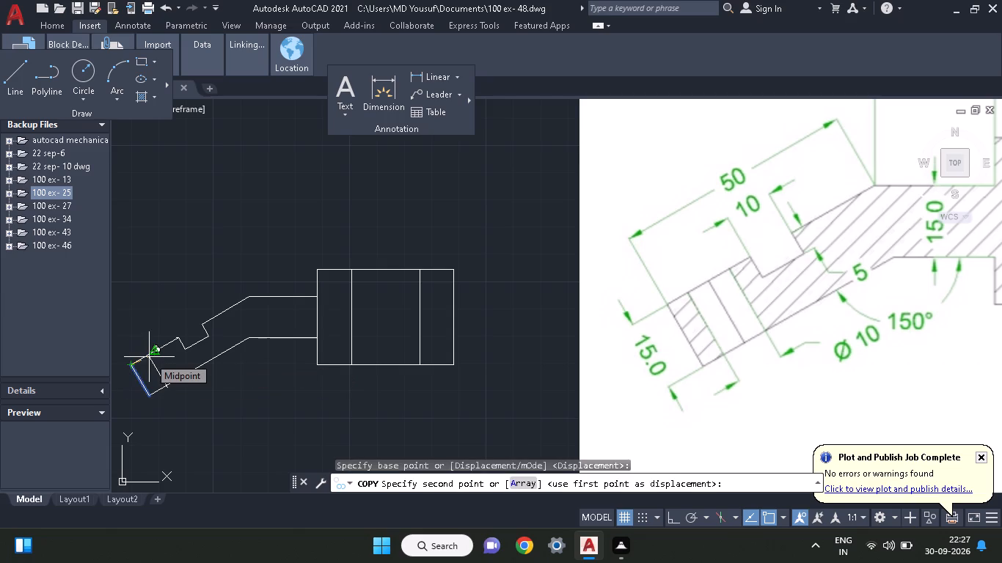
pyautogui.press('5')
pyautogui.press('Return')
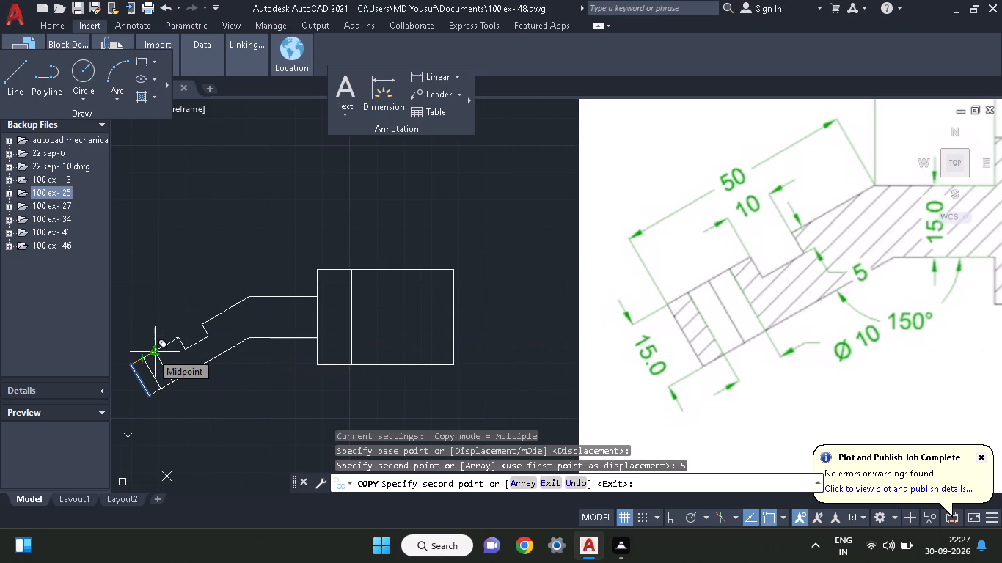
pyautogui.write('10')
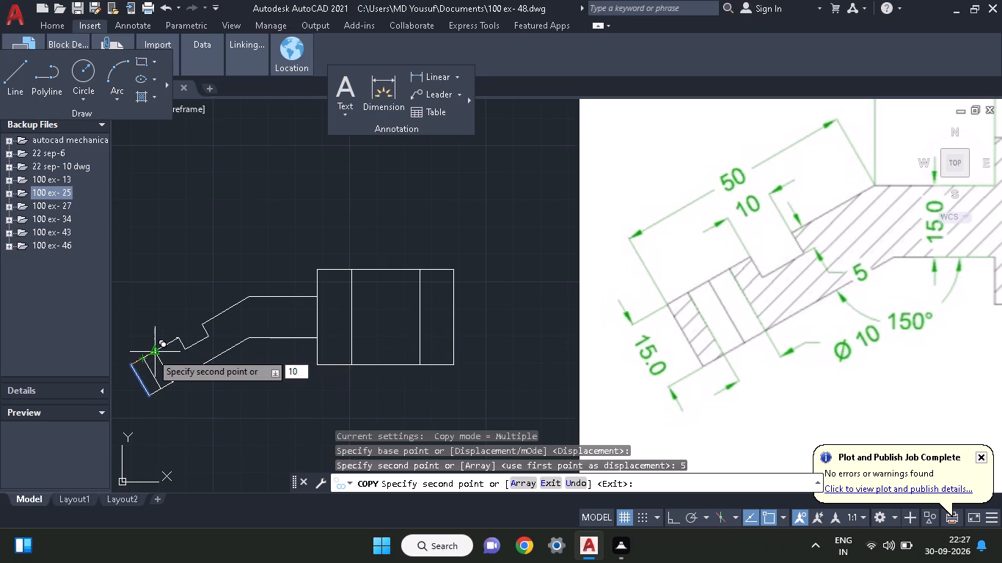
pyautogui.press('Return')
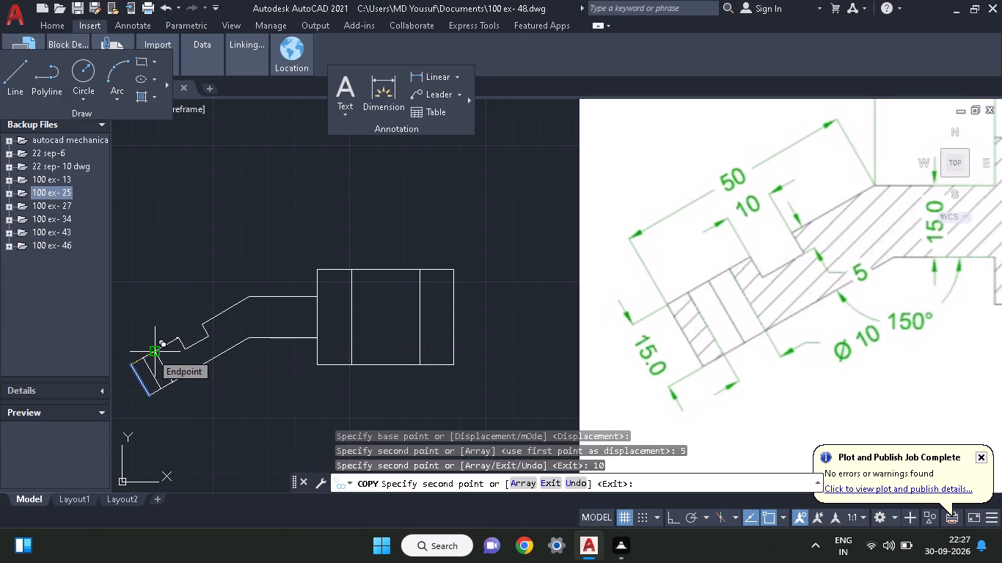
pyautogui.write('15')
pyautogui.press('Return')
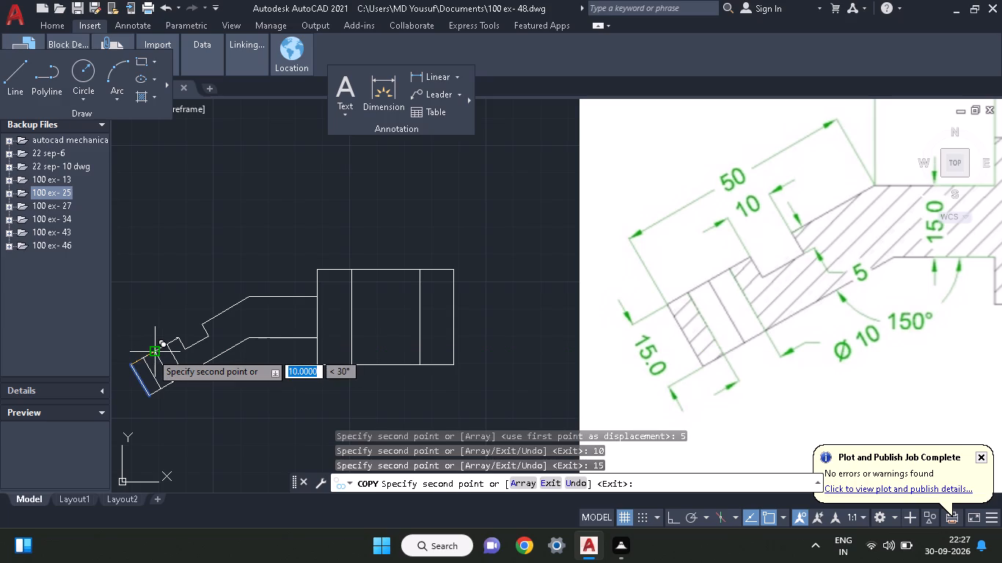
pyautogui.rightClick(154, 284)
pyautogui.click(178, 295)
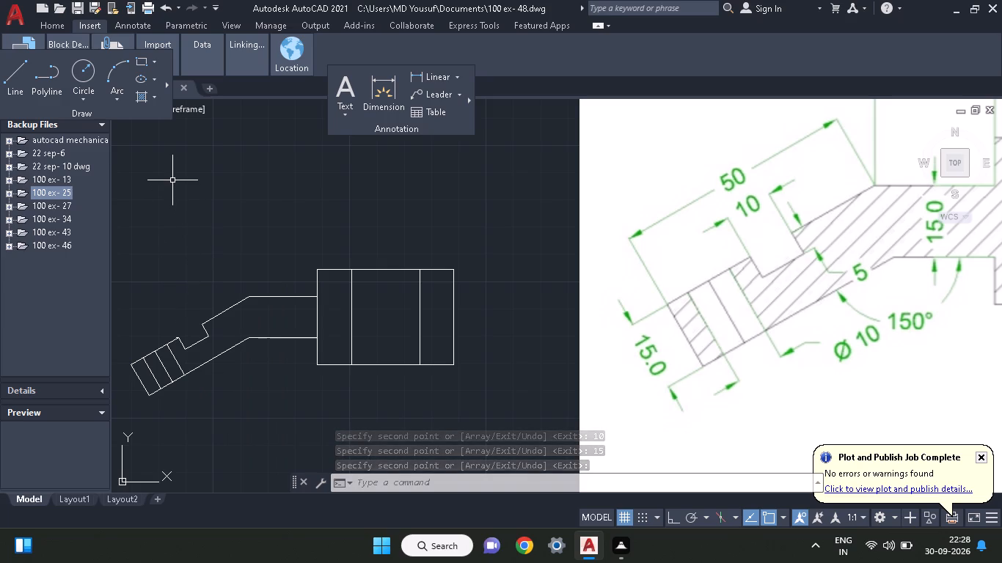
# Trim the block's edge where the arm joins it, removing the part between the arm's two horizontal lines.
pyautogui.write('TR')
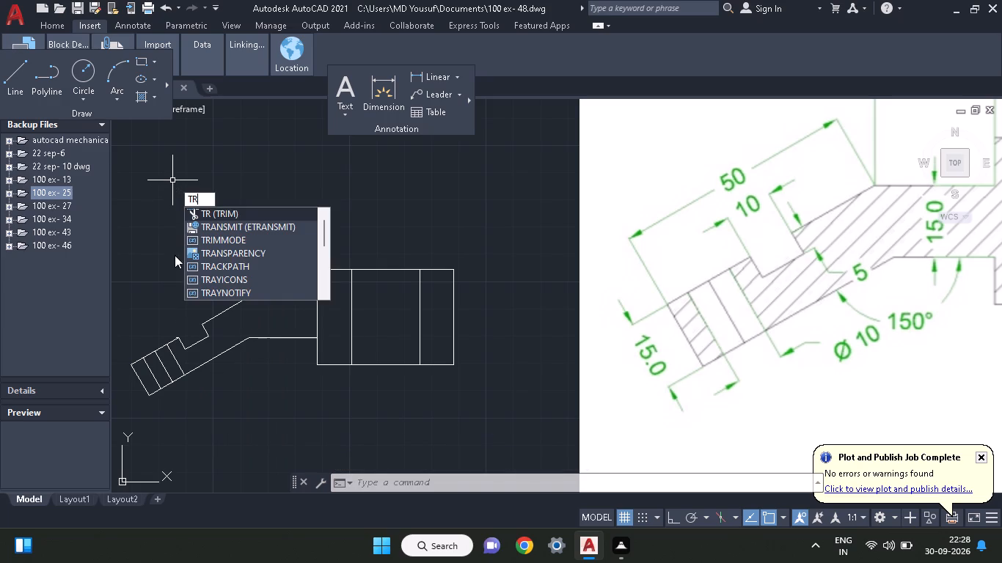
pyautogui.click(194, 213)
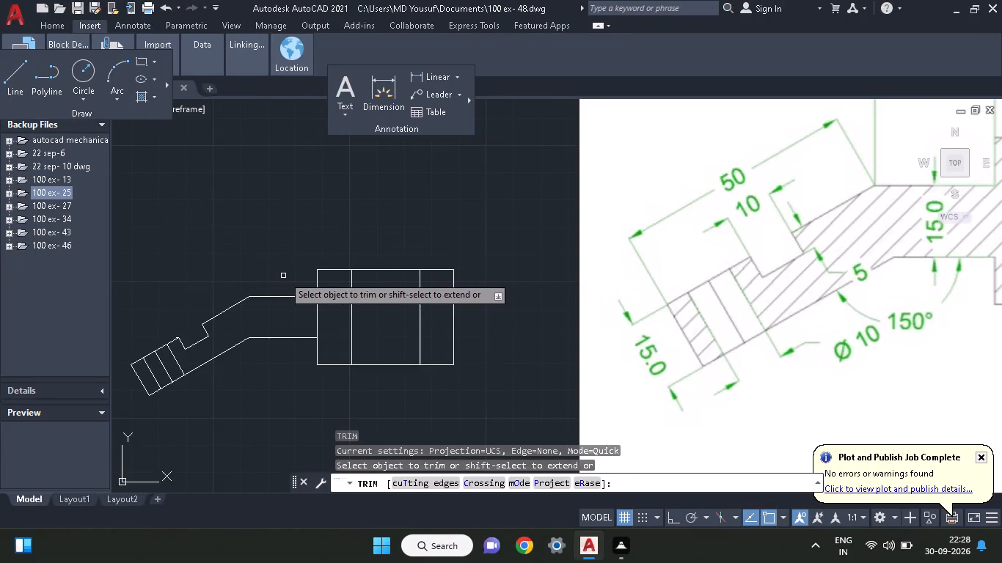
pyautogui.moveTo(245, 276); pyautogui.dragTo(204, 274, button='middle')
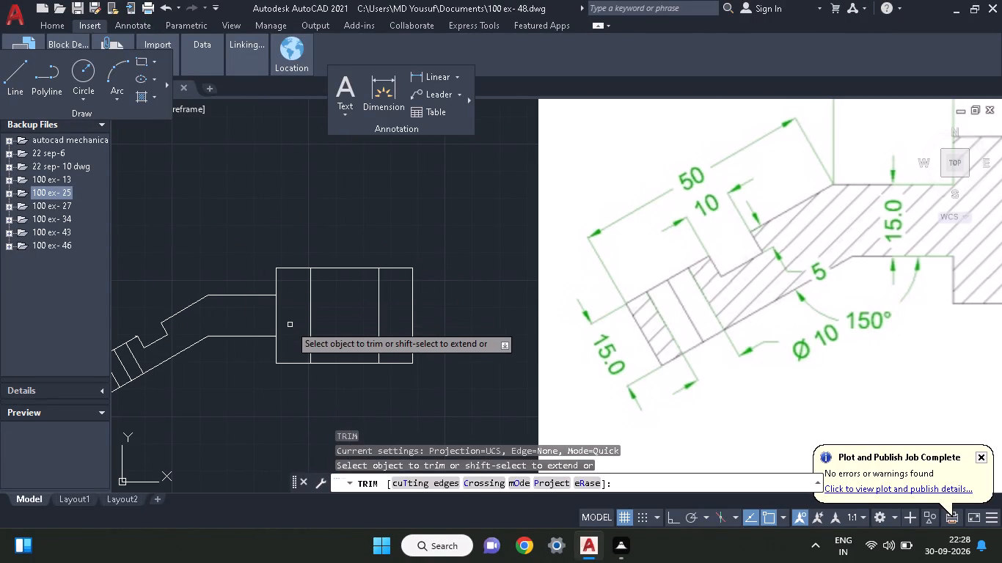
pyautogui.click(276, 317)
pyautogui.click(276, 316)
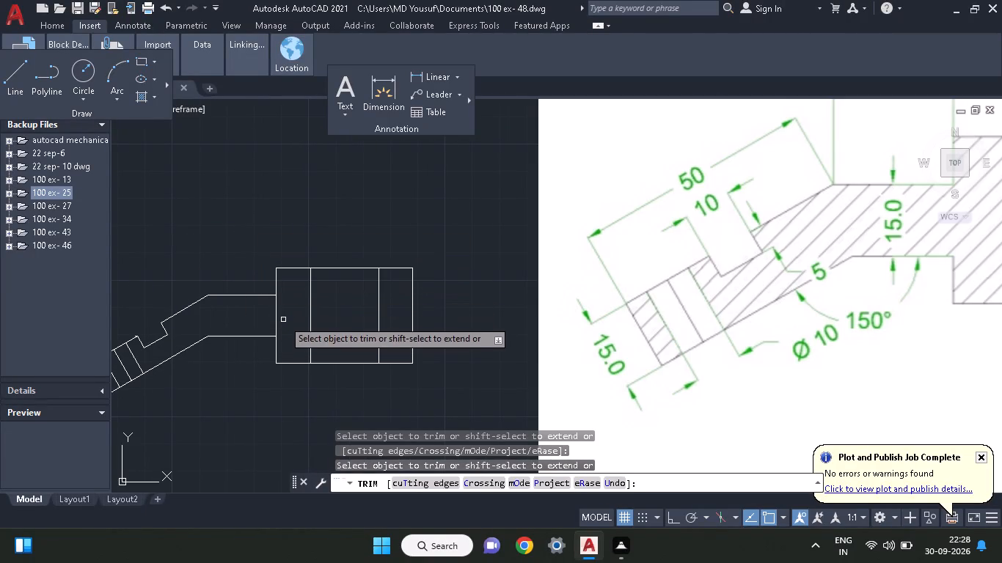
pyautogui.moveTo(273, 317); pyautogui.dragTo(280, 309)
pyautogui.click(280, 309)
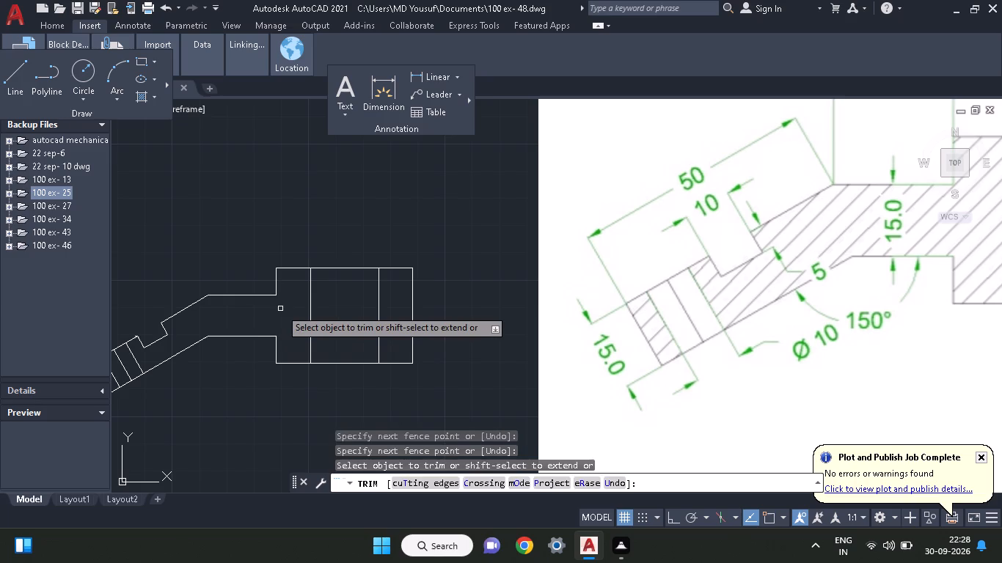
pyautogui.rightClick(280, 309)
pyautogui.click(312, 318)
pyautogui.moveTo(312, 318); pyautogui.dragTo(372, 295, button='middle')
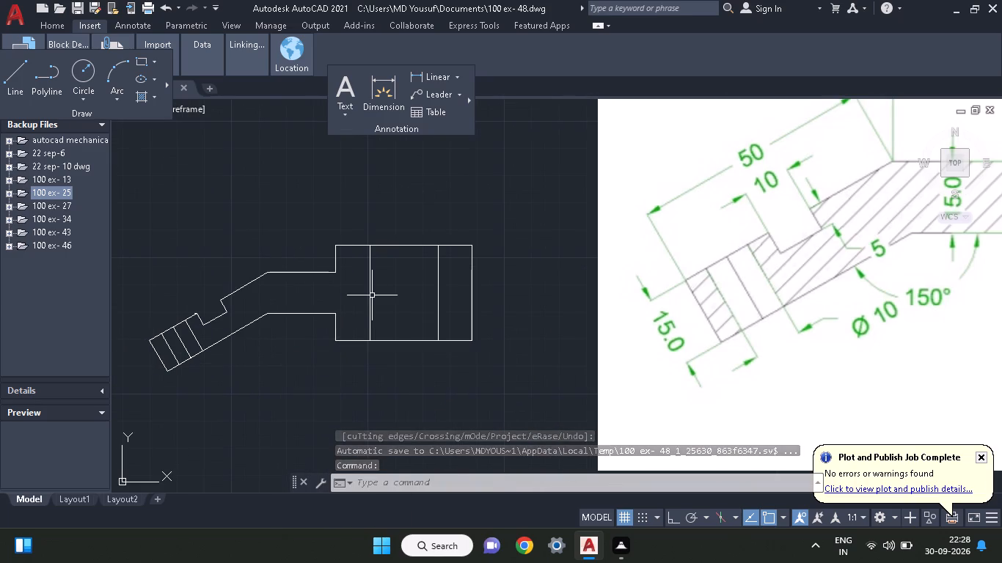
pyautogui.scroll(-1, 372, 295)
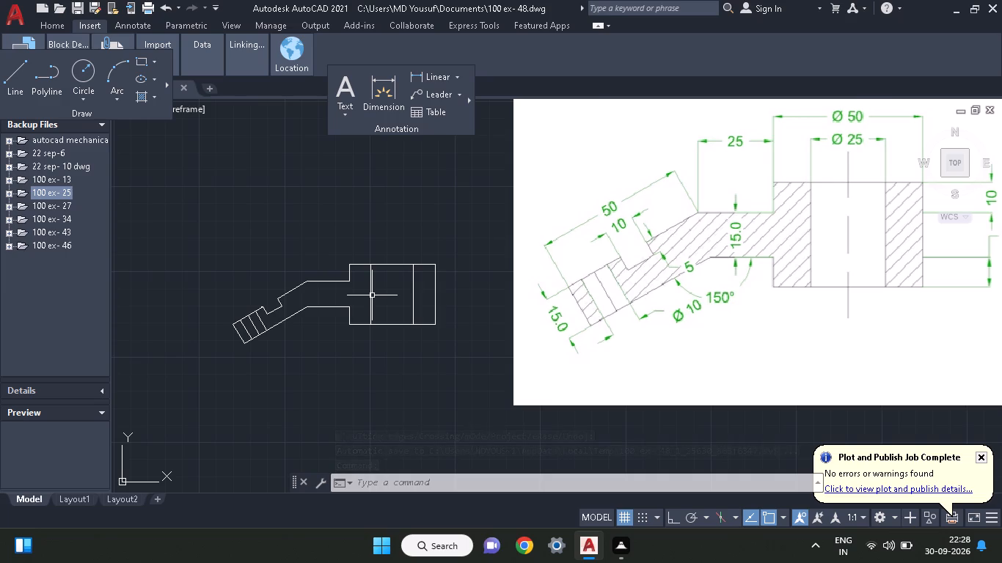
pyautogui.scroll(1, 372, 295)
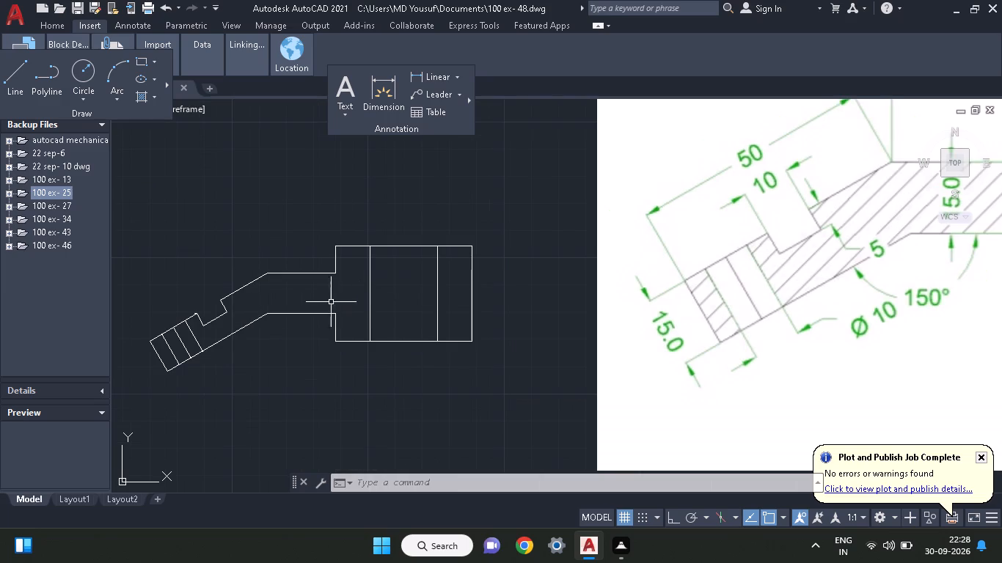
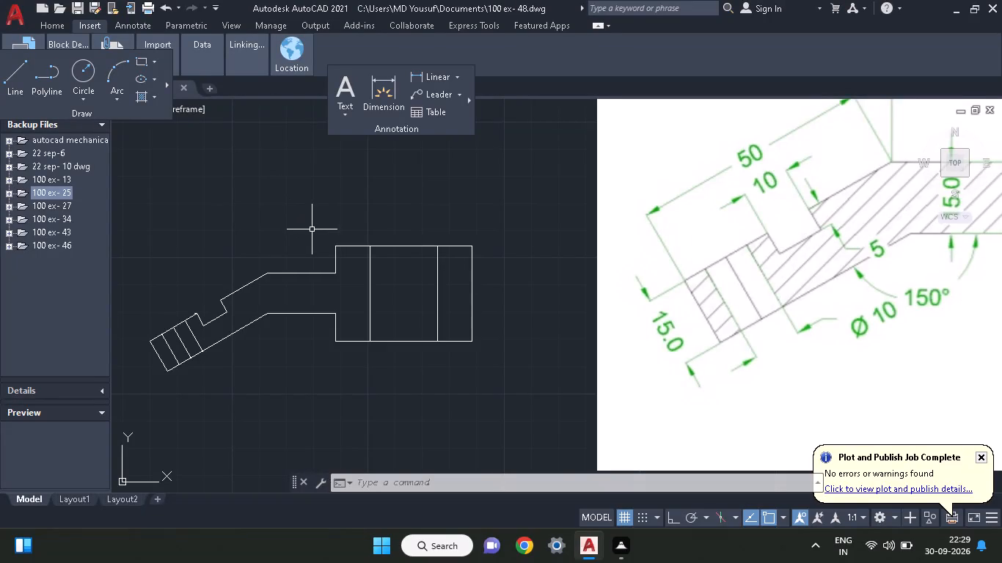
# Hatch the arm's end strip, the arm body with the adjoining block wall, and the block's far wall with the ANSI31 pattern.
pyautogui.press('h')
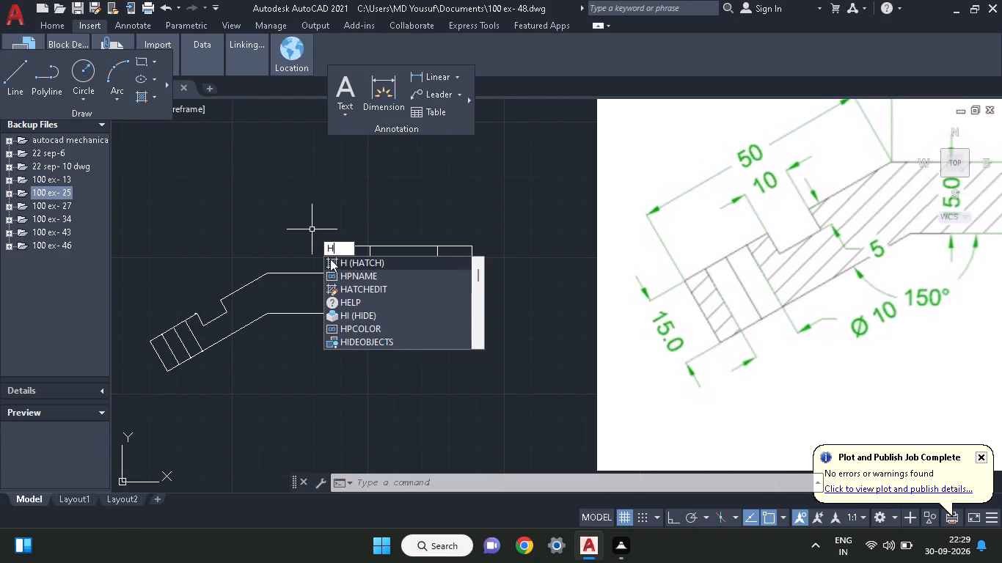
pyautogui.click(331, 260)
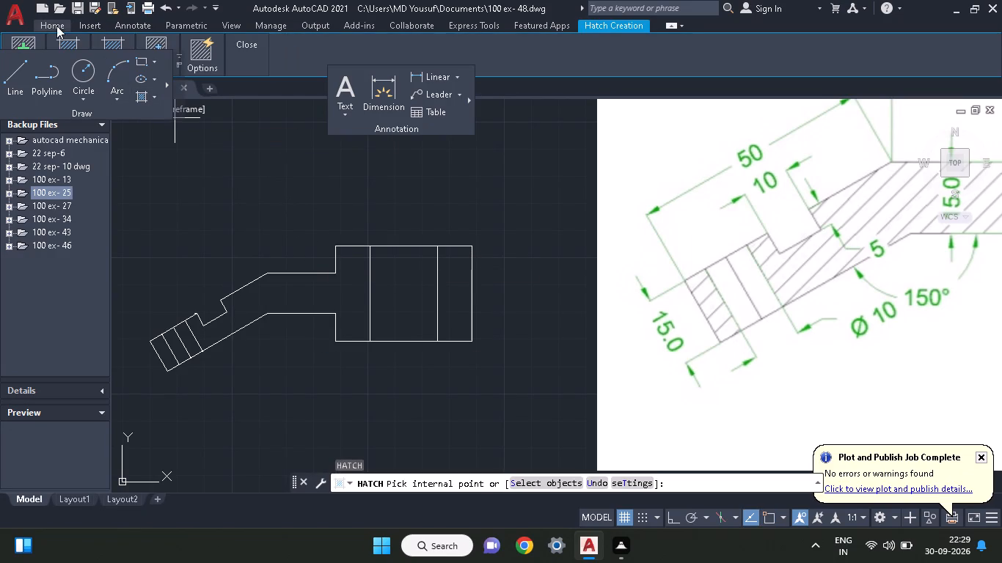
pyautogui.click(65, 44)
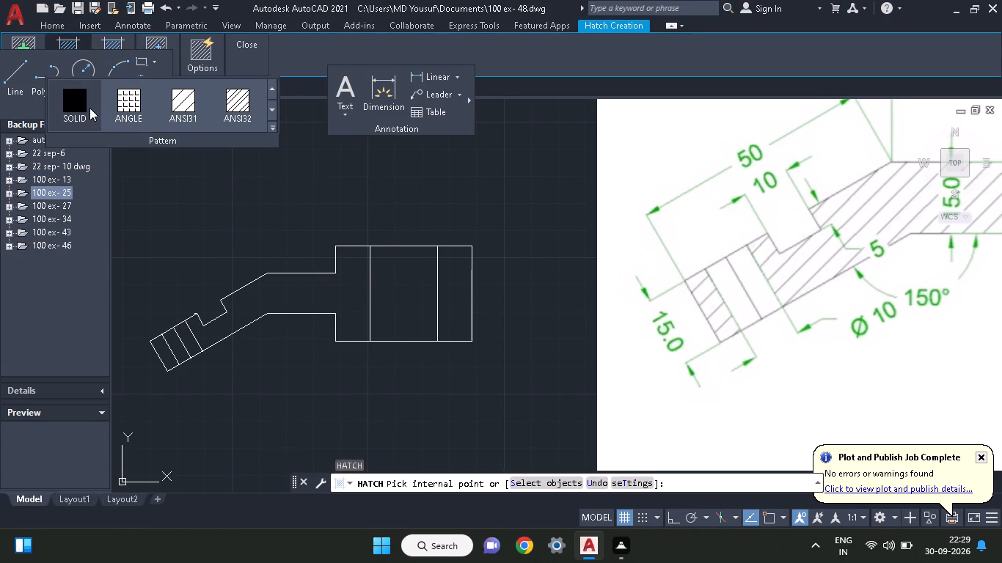
pyautogui.click(183, 105)
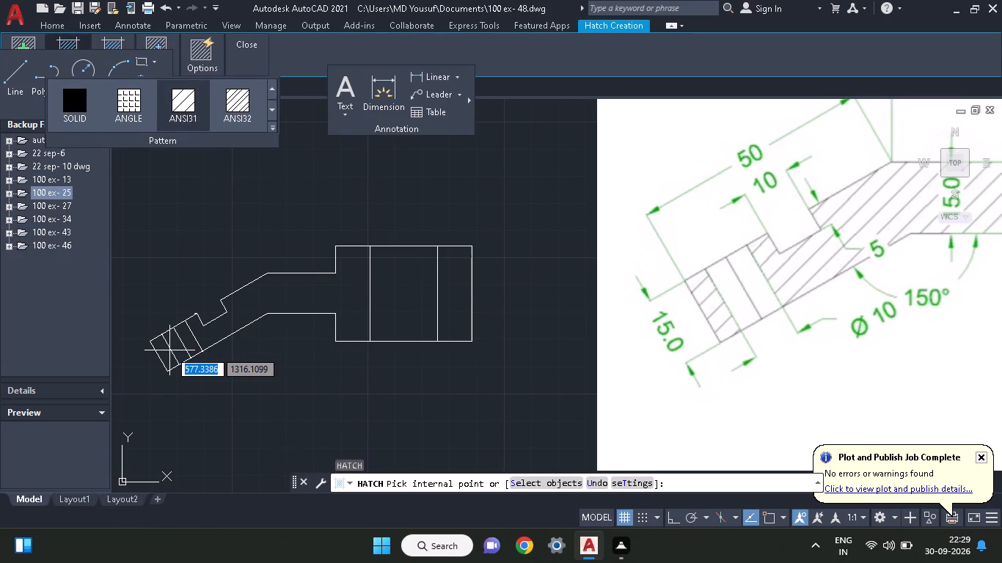
pyautogui.click(164, 354)
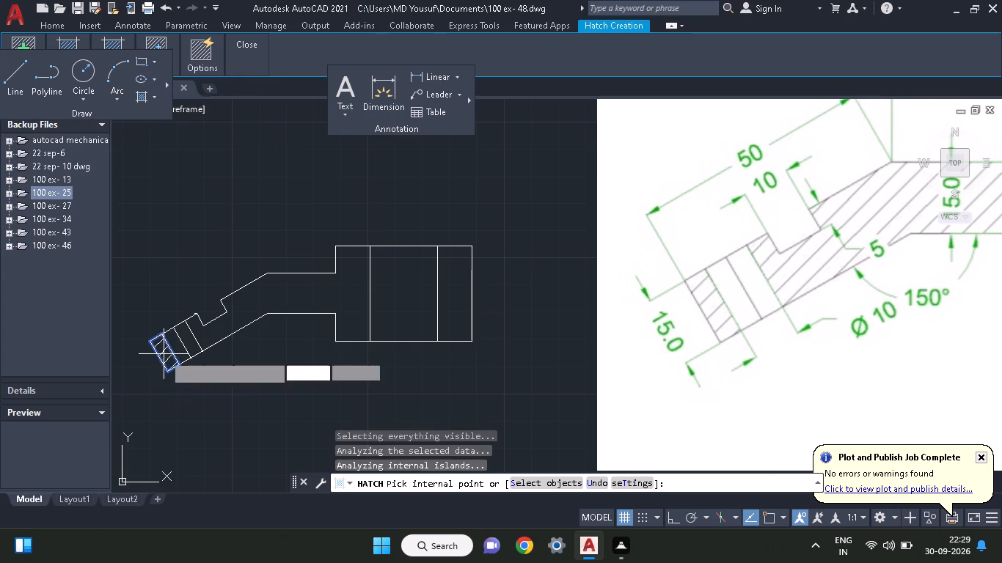
pyautogui.click(217, 326)
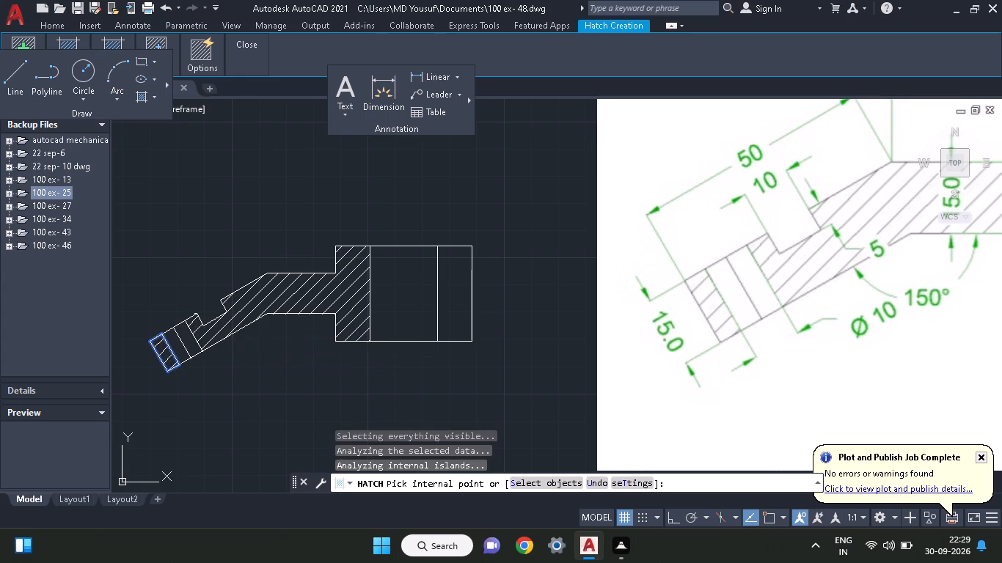
pyautogui.click(460, 281)
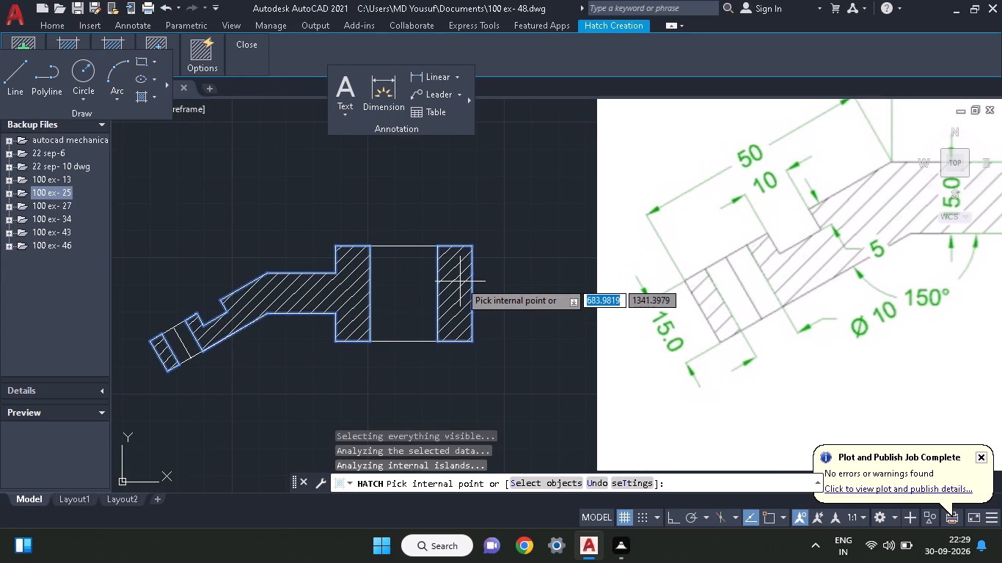
pyautogui.moveTo(460, 281); pyautogui.dragTo(337, 311, button='middle')
pyautogui.moveTo(337, 311); pyautogui.dragTo(256, 334, button='middle')
pyautogui.moveTo(256, 334); pyautogui.dragTo(434, 246, button='middle')
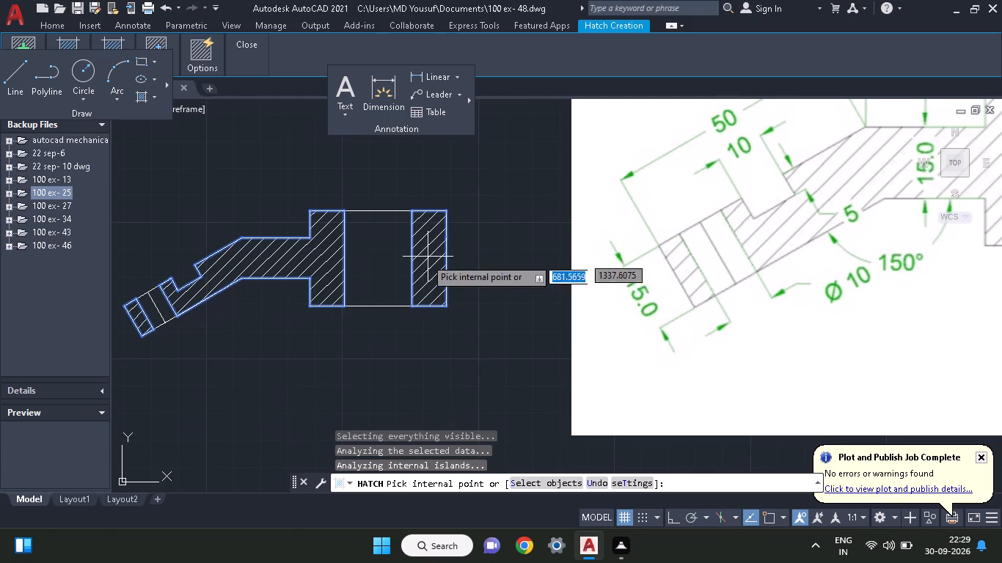
pyautogui.rightClick(248, 381)
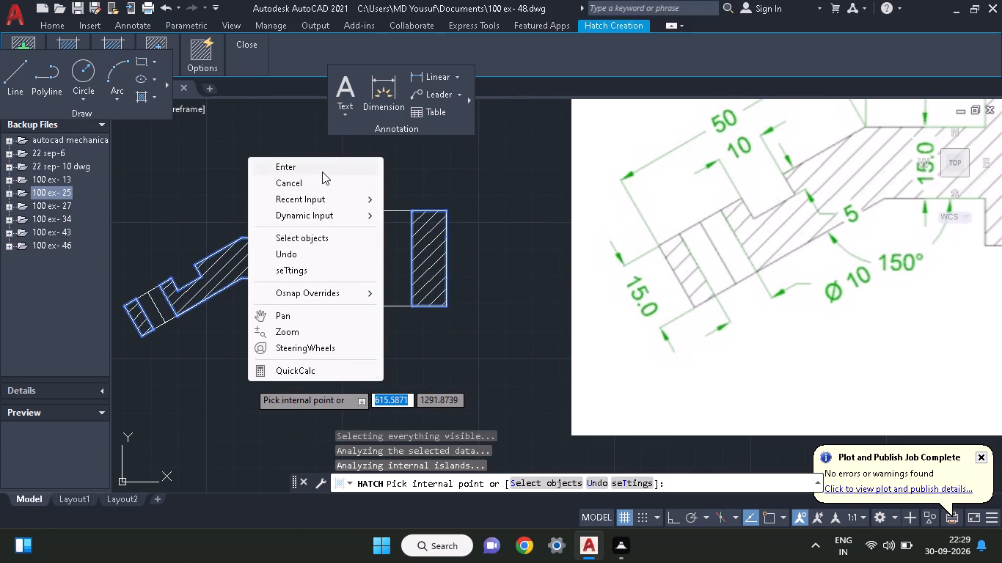
pyautogui.click(322, 172)
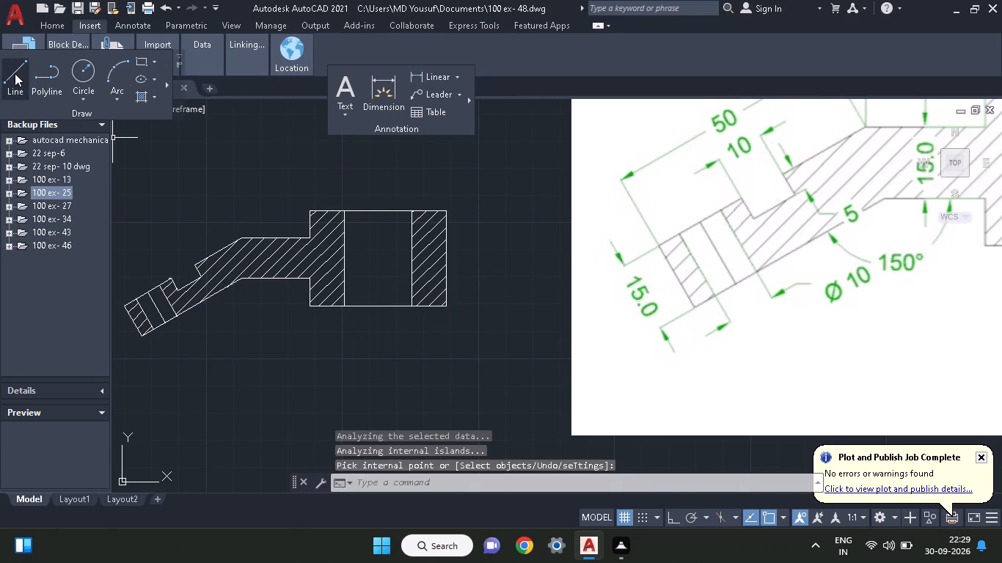
# Draw a vertical centre line through the middle of the block's bore, from about 10 mm below the block to above its upper edge.
pyautogui.click(15, 73)
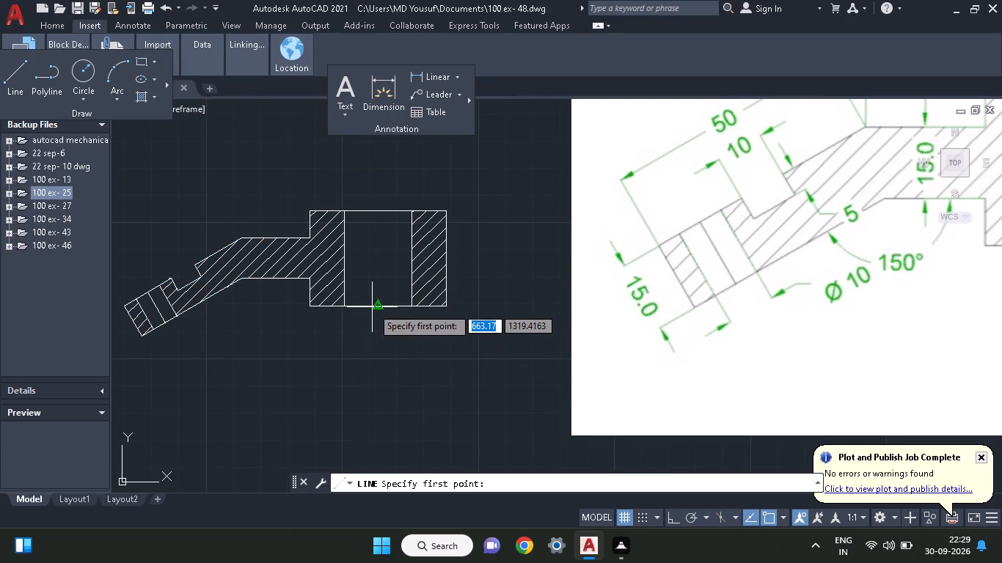
pyautogui.click(375, 304)
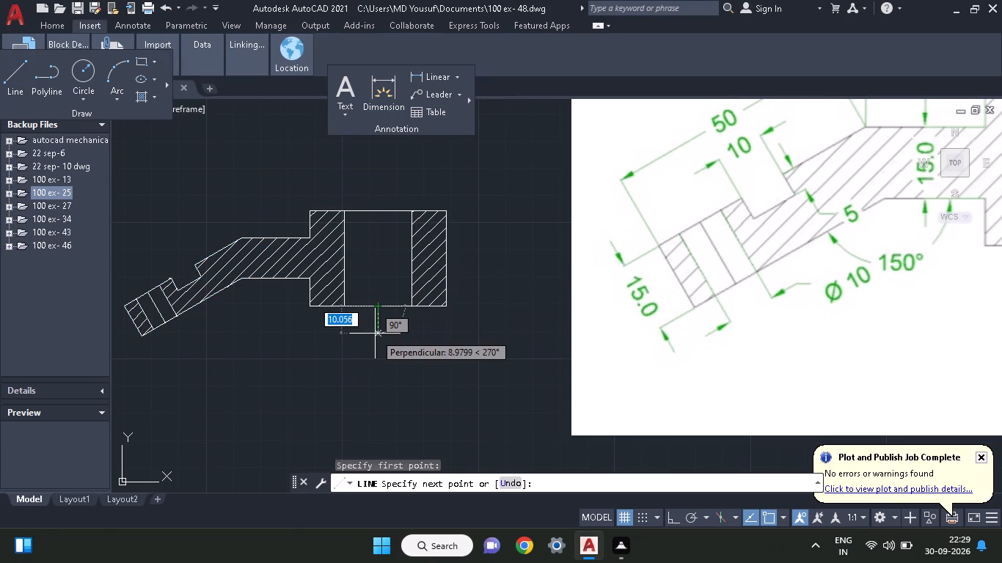
pyautogui.click(375, 334)
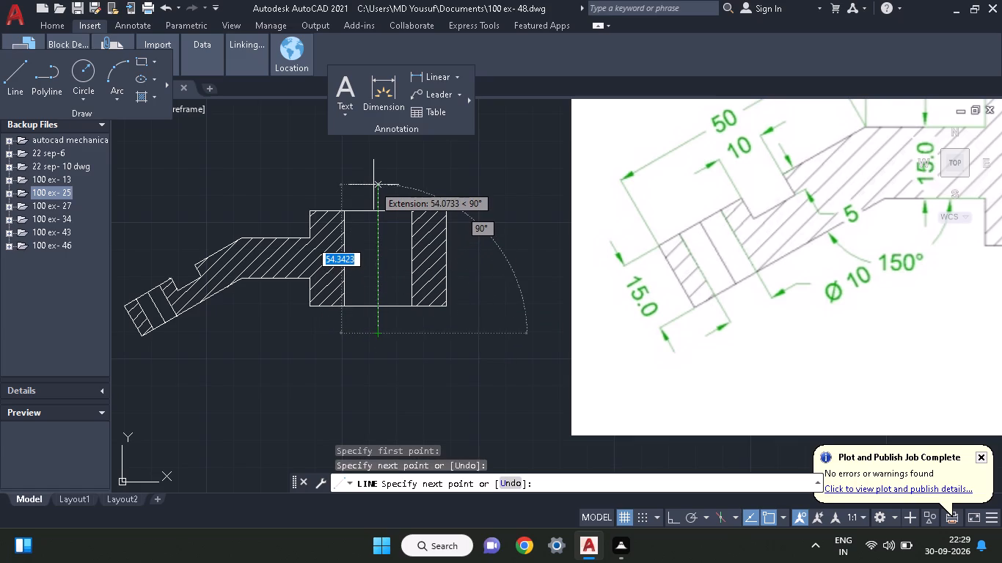
pyautogui.click(375, 188)
pyautogui.rightClick(341, 187)
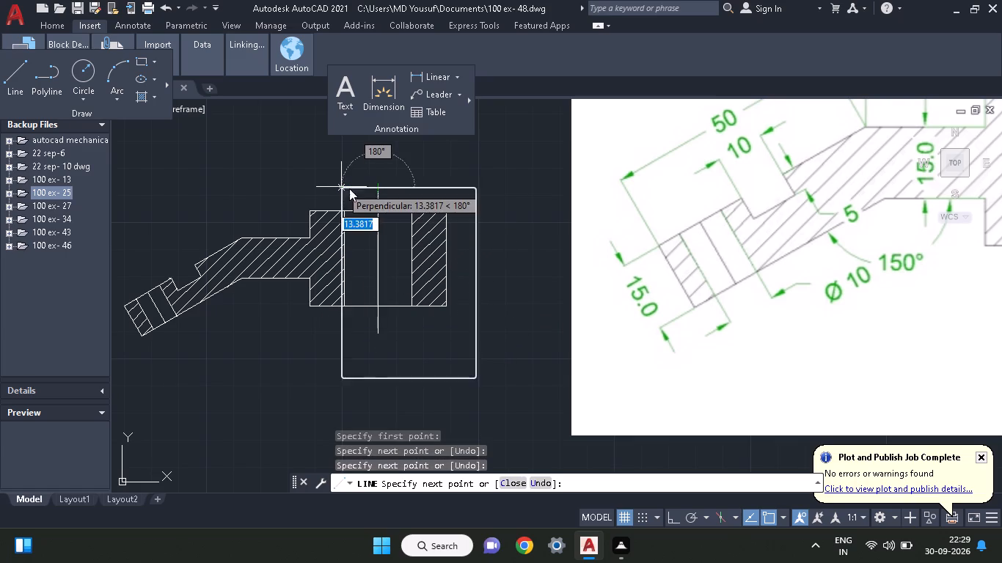
pyautogui.click(352, 191)
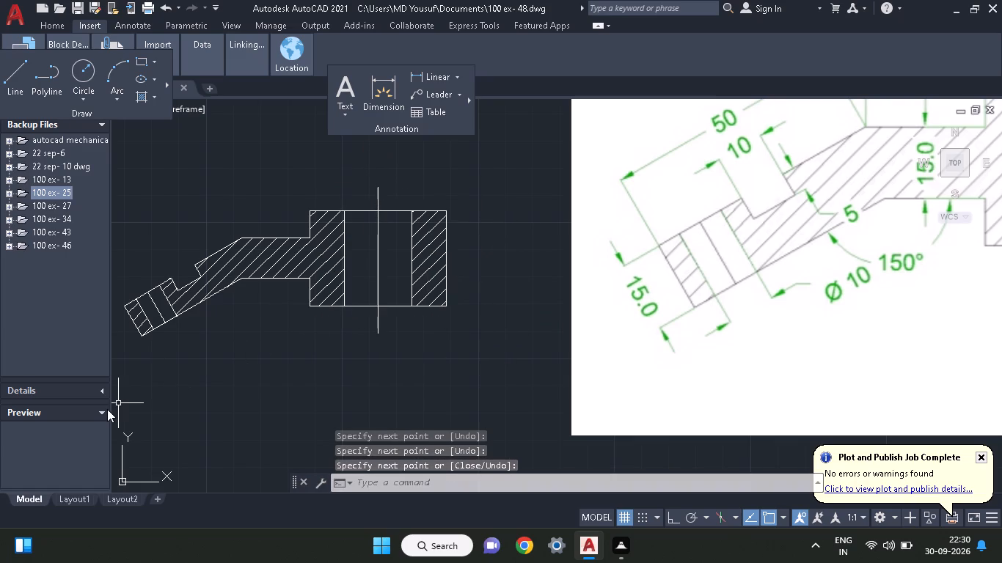
# Draw lines along the horizontal arm's upper edge to the bend, up 40 mm, across 25 mm and down to the block's upper corner.
pyautogui.moveTo(108, 409); pyautogui.dragTo(143, 410, button='middle')
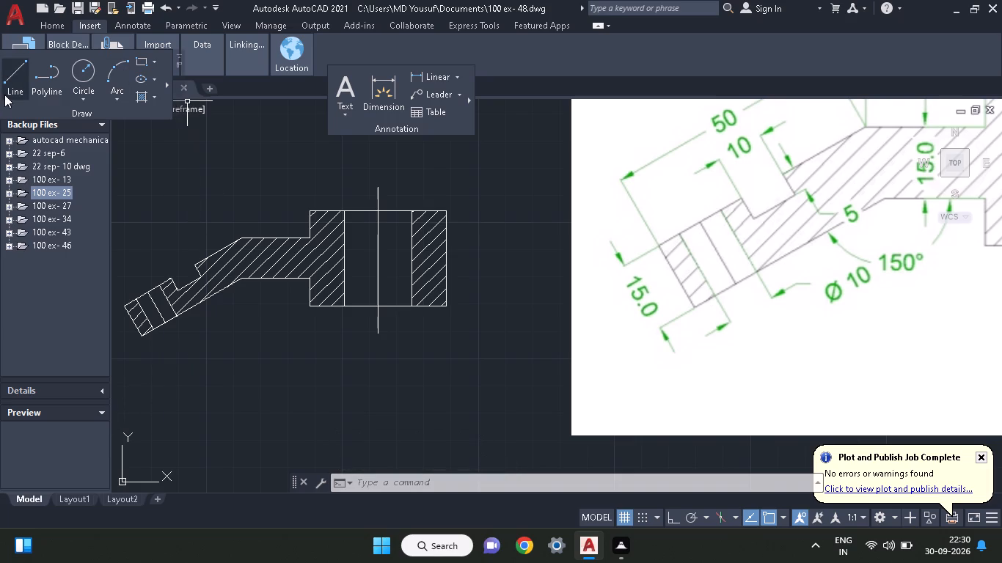
pyautogui.click(12, 67)
pyautogui.moveTo(393, 196); pyautogui.dragTo(329, 286, button='middle')
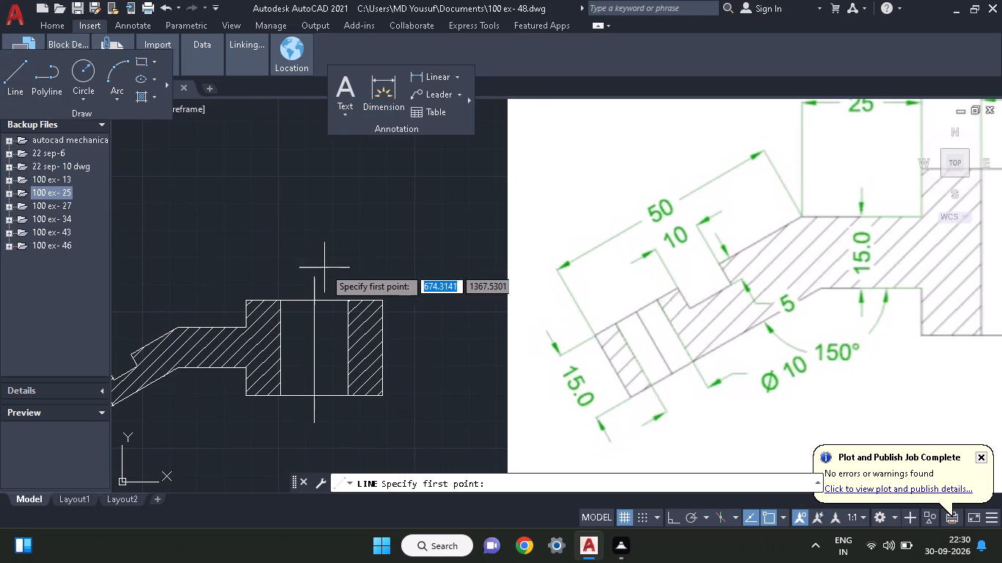
pyautogui.click(249, 327)
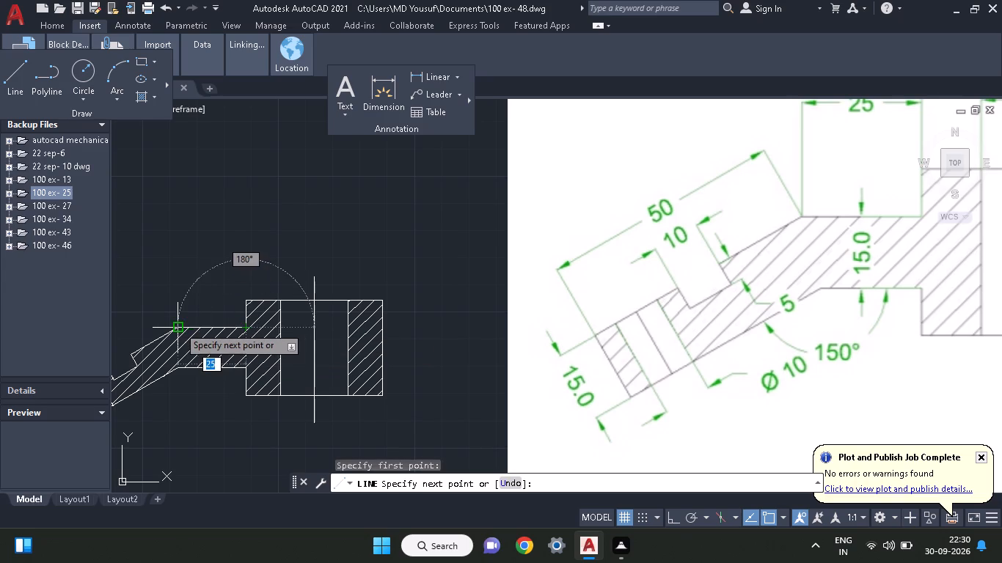
pyautogui.click(178, 328)
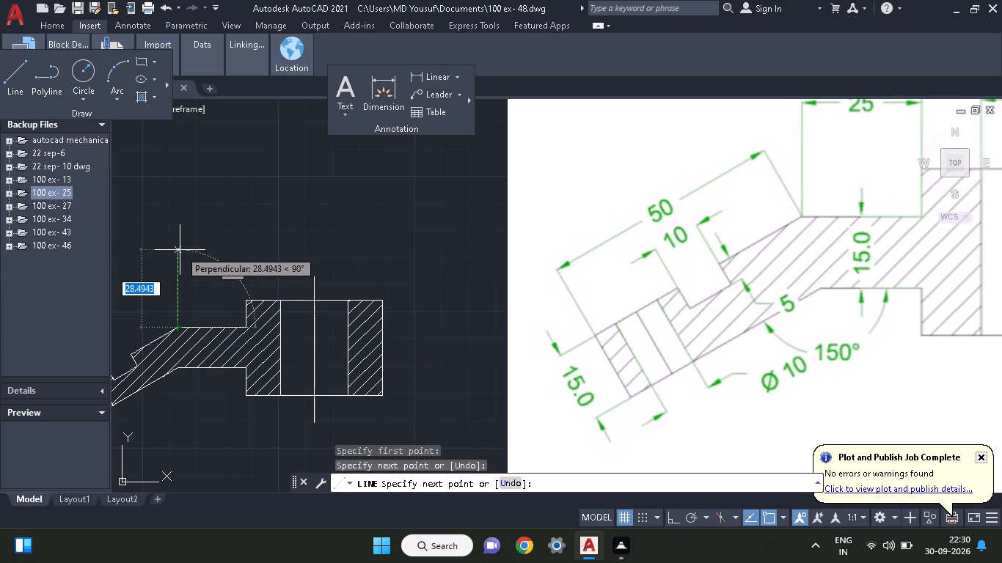
pyautogui.write('40')
pyautogui.press('Return')
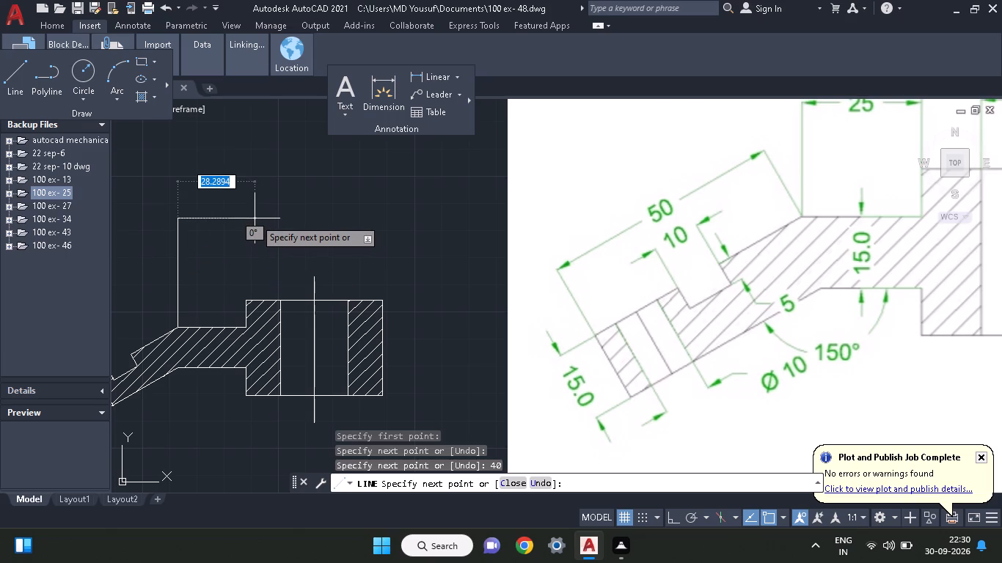
pyautogui.write('25')
pyautogui.press('Return')
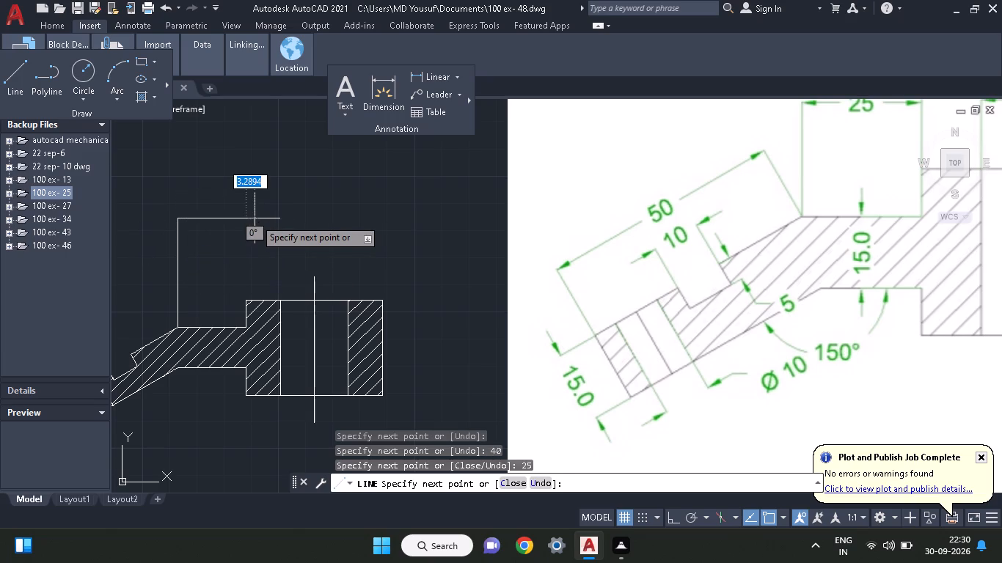
pyautogui.click(242, 299)
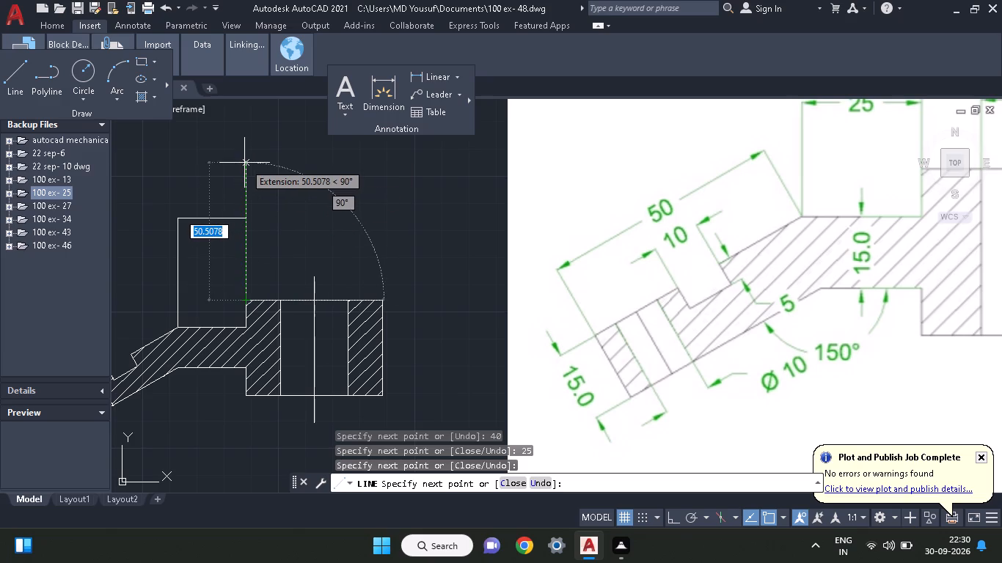
# Continue the lines from the block's upper left corner up 50 mm, across 50 mm and down to its upper right corner.
pyautogui.keyDown('ctrl'); pyautogui.scroll(-2, 244, 163); pyautogui.keyUp('ctrl')
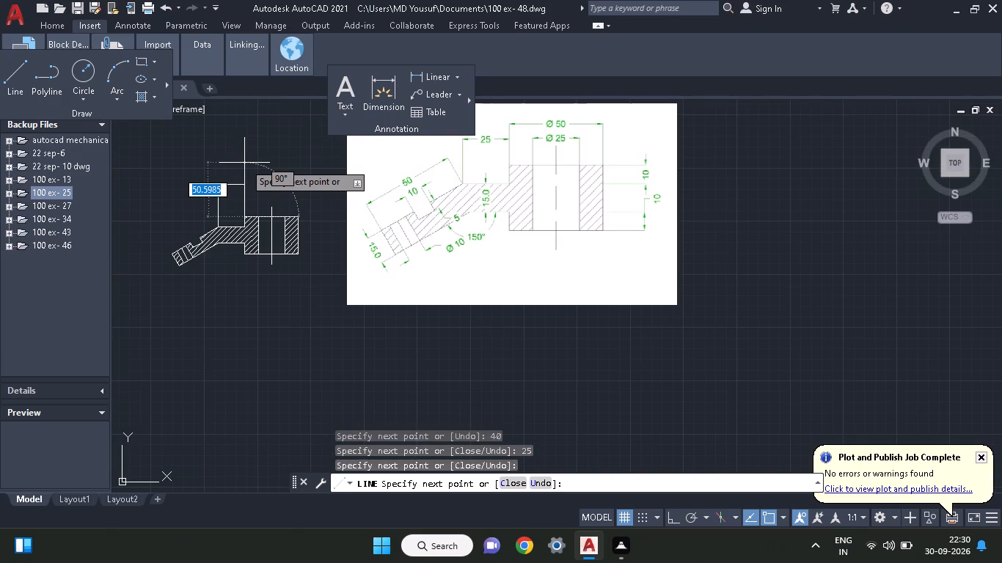
pyautogui.keyDown('ctrl'); pyautogui.scroll(1, 244, 163); pyautogui.keyUp('ctrl')
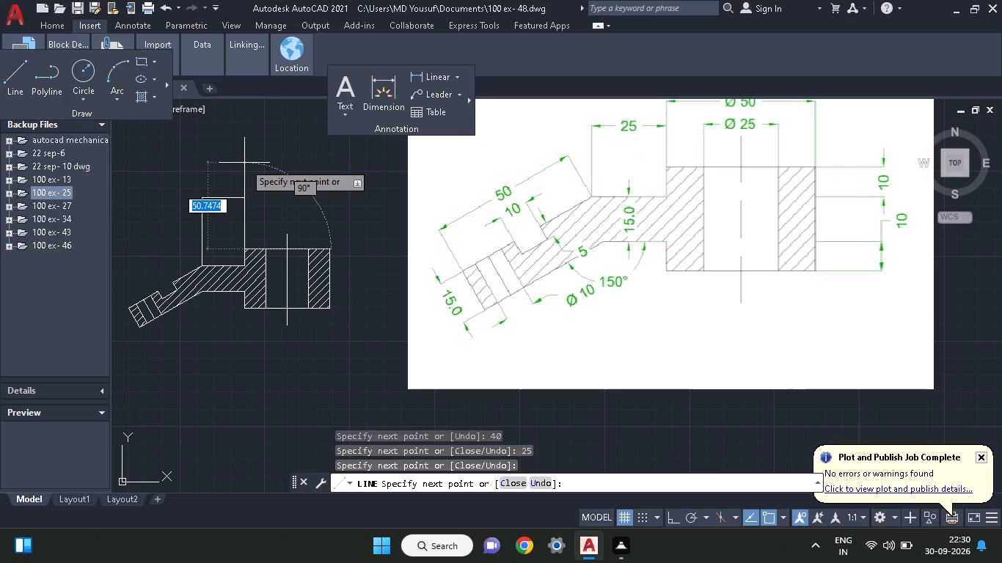
pyautogui.write('50')
pyautogui.press('Return')
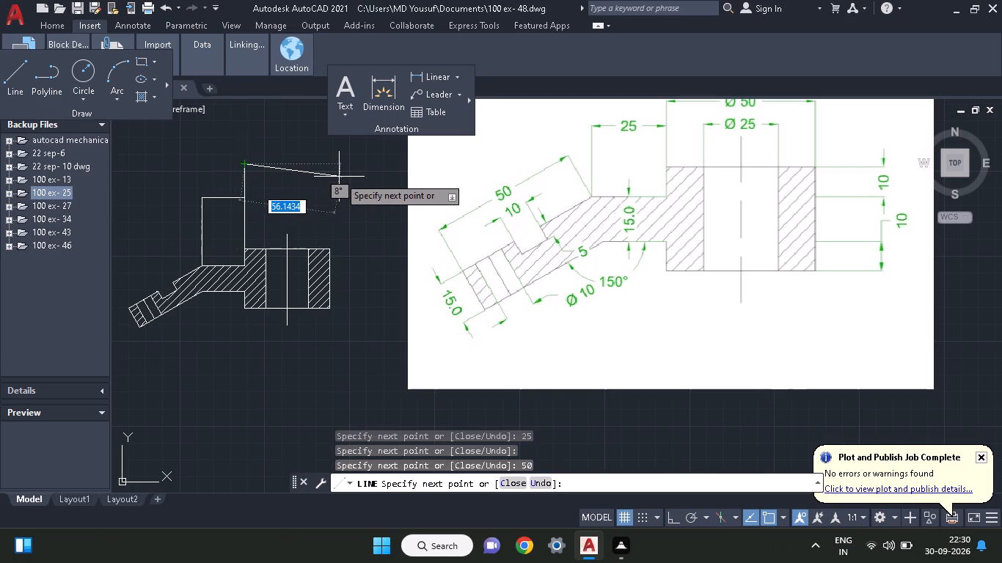
pyautogui.write('50')
pyautogui.press('Return')
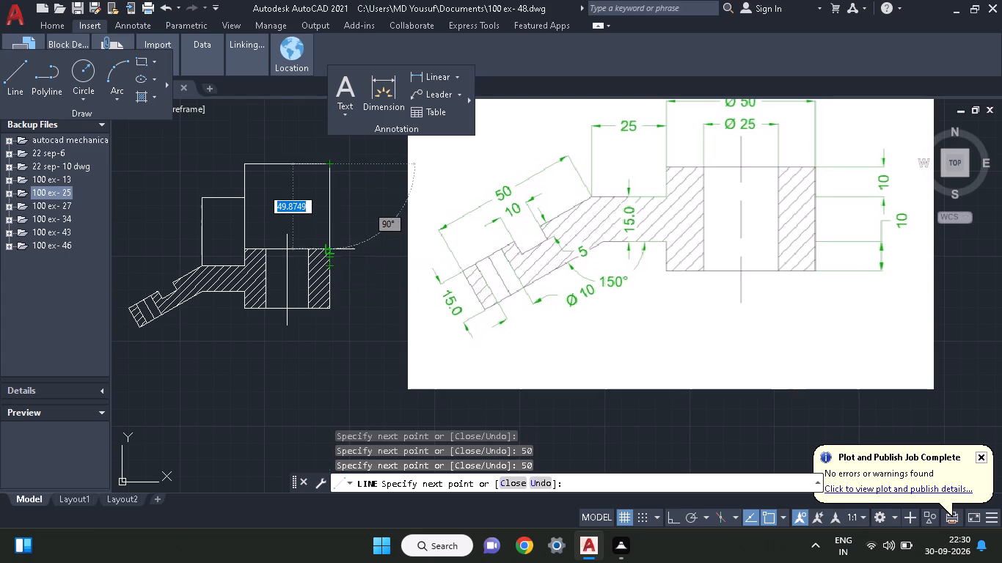
pyautogui.click(329, 246)
pyautogui.rightClick(340, 200)
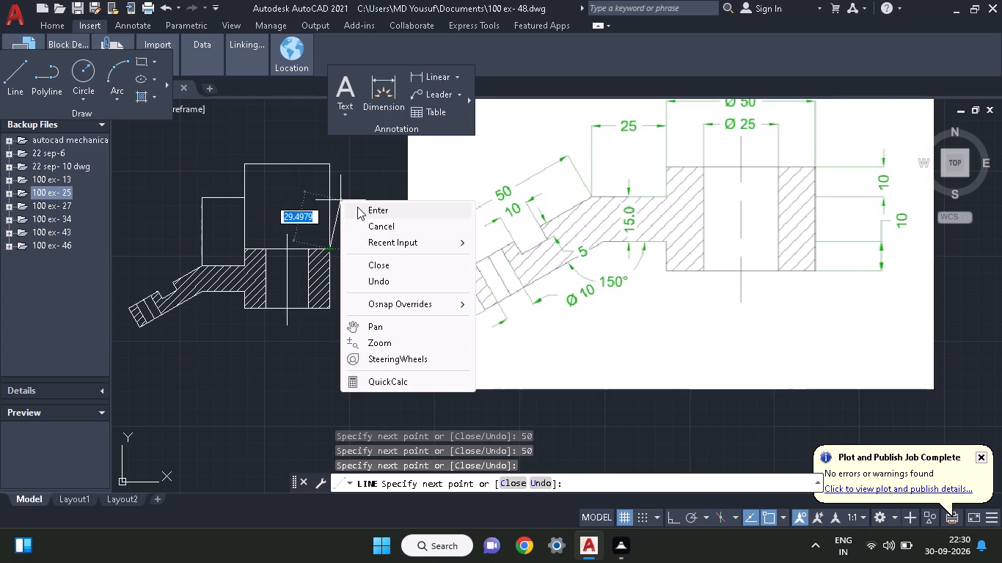
pyautogui.click(357, 207)
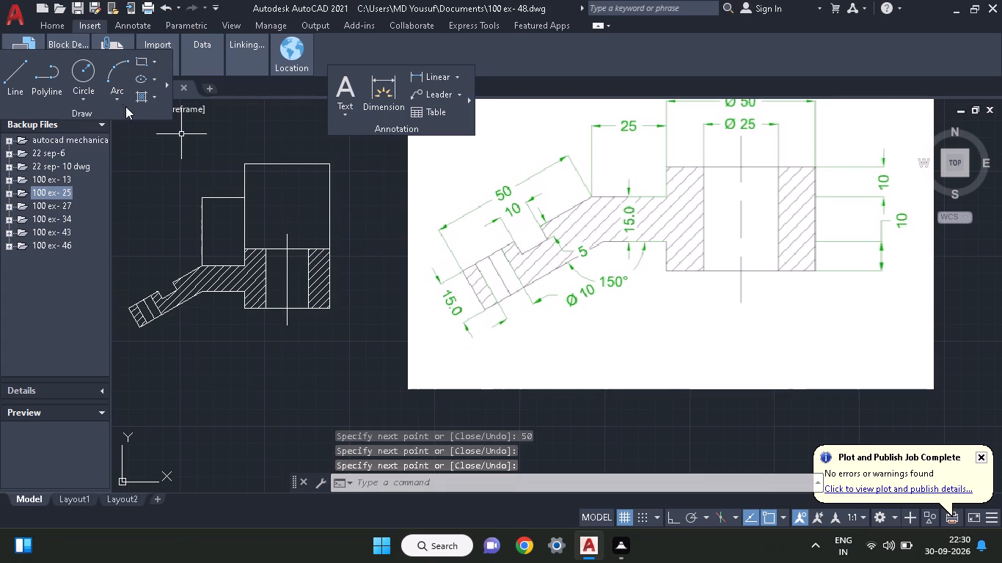
# Draw lines from the block's upper right corner 30 mm outward, 35 mm down, back to its lower corner and up its right edge.
pyautogui.click(8, 68)
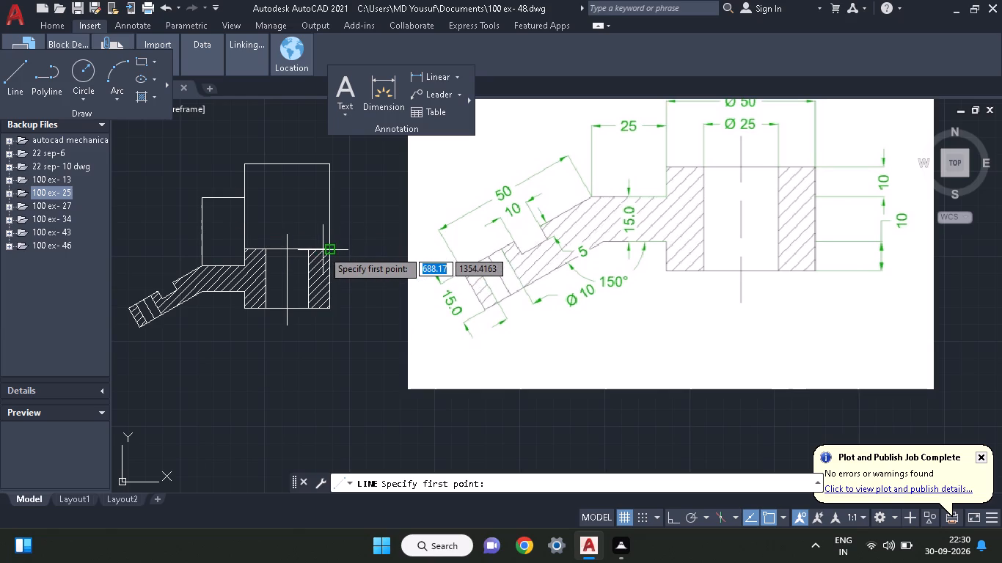
pyautogui.click(328, 250)
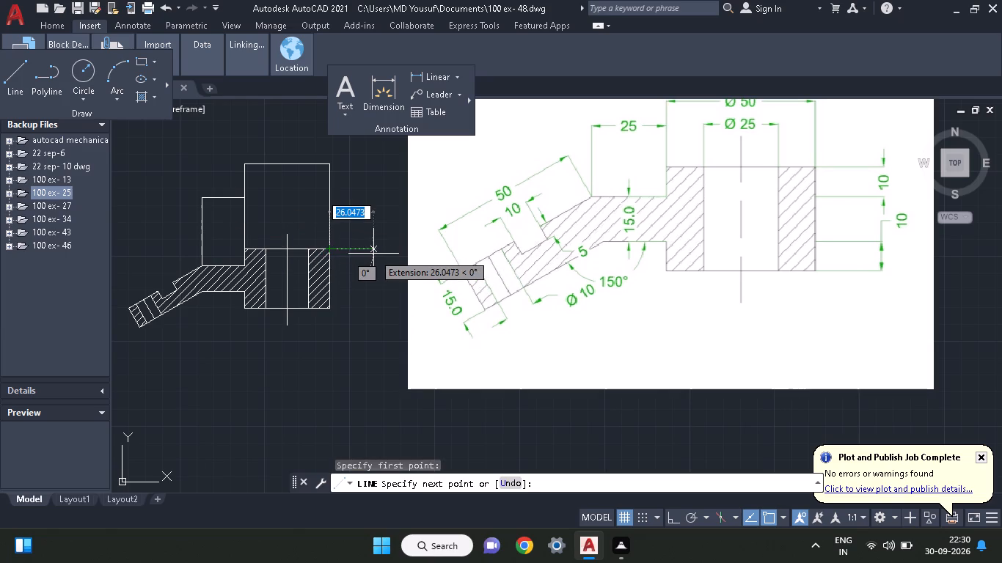
pyautogui.write('30')
pyautogui.press('Return')
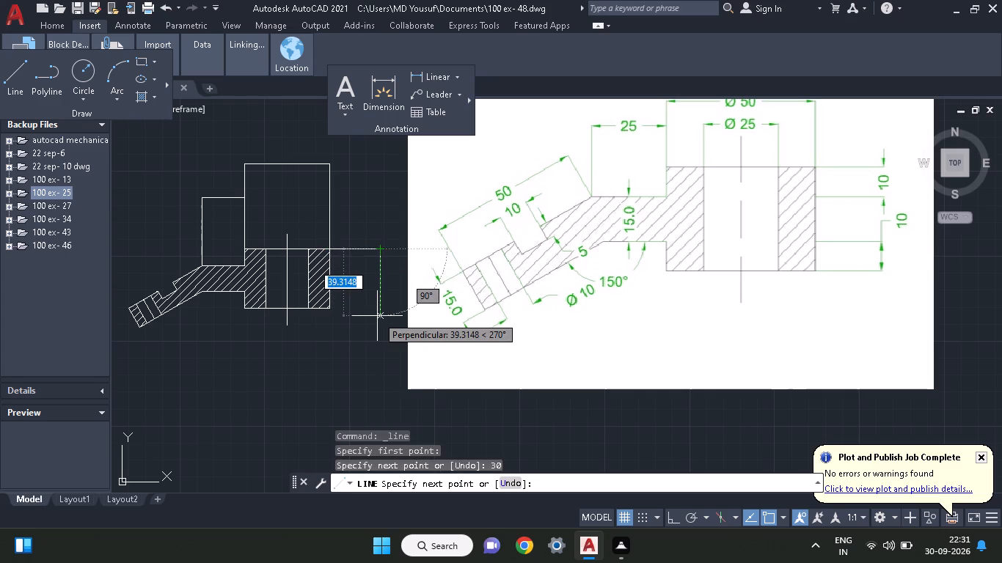
pyautogui.write('35')
pyautogui.press('Return')
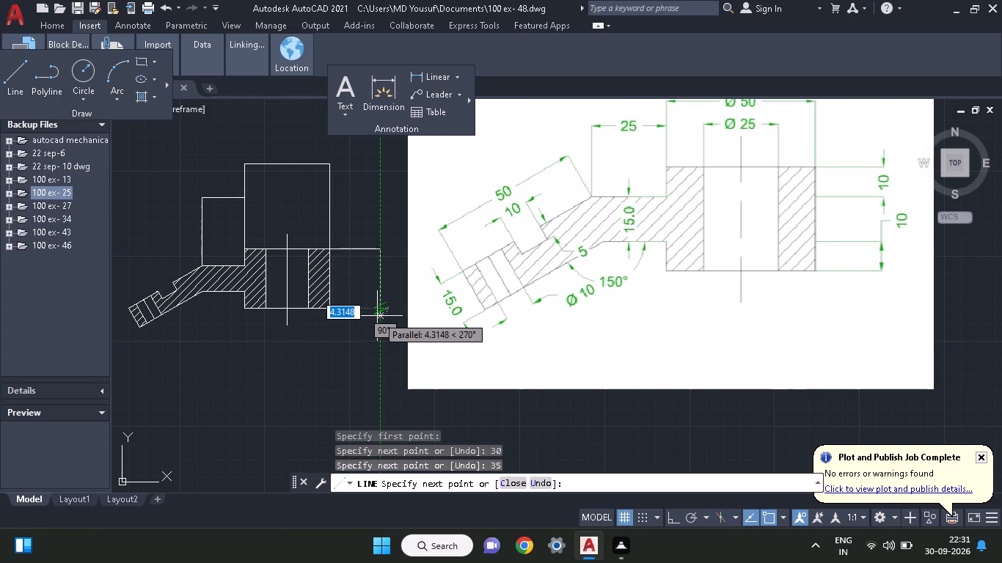
pyautogui.click(326, 309)
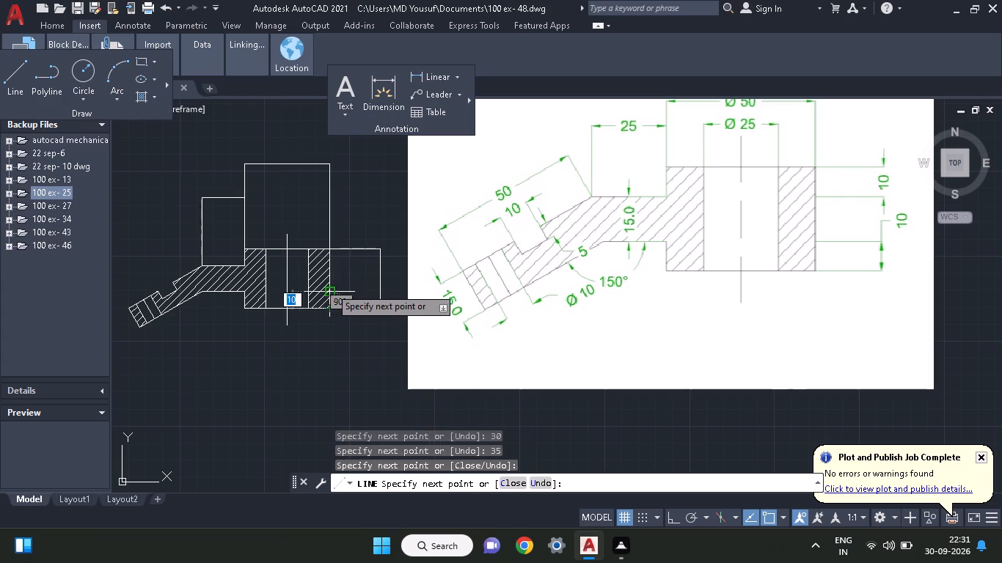
pyautogui.rightClick(362, 260)
pyautogui.click(409, 274)
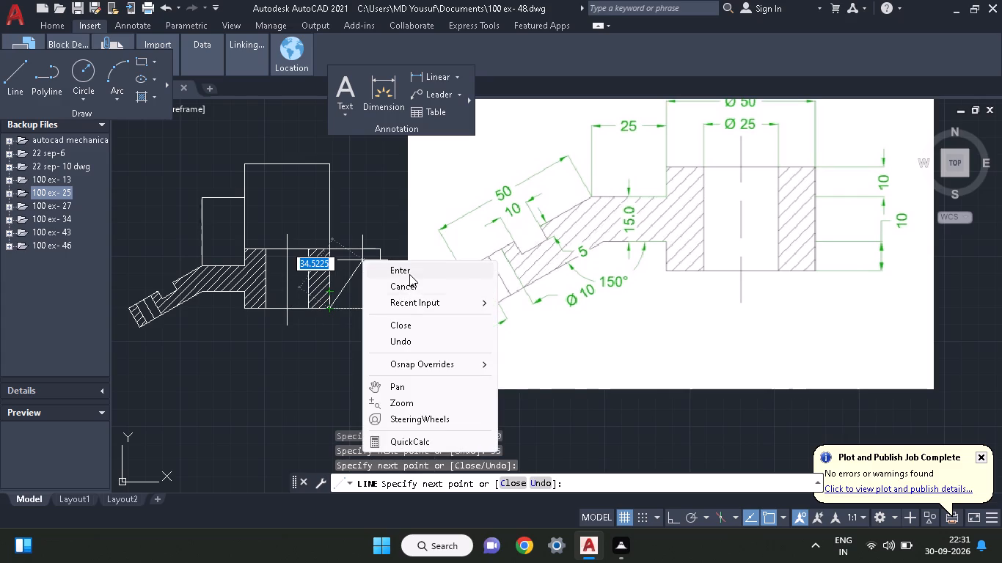
# Draw lines from the block's lower right corner 10 mm up its edge and horizontally across to the outer vertical extension line.
pyautogui.click(23, 80)
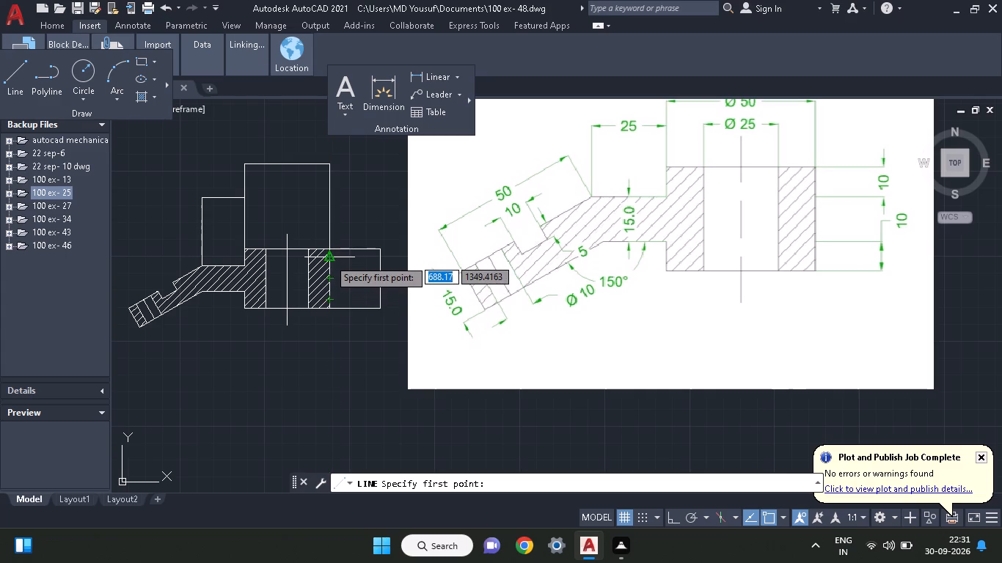
pyautogui.click(329, 309)
pyautogui.write('10')
pyautogui.press('Return')
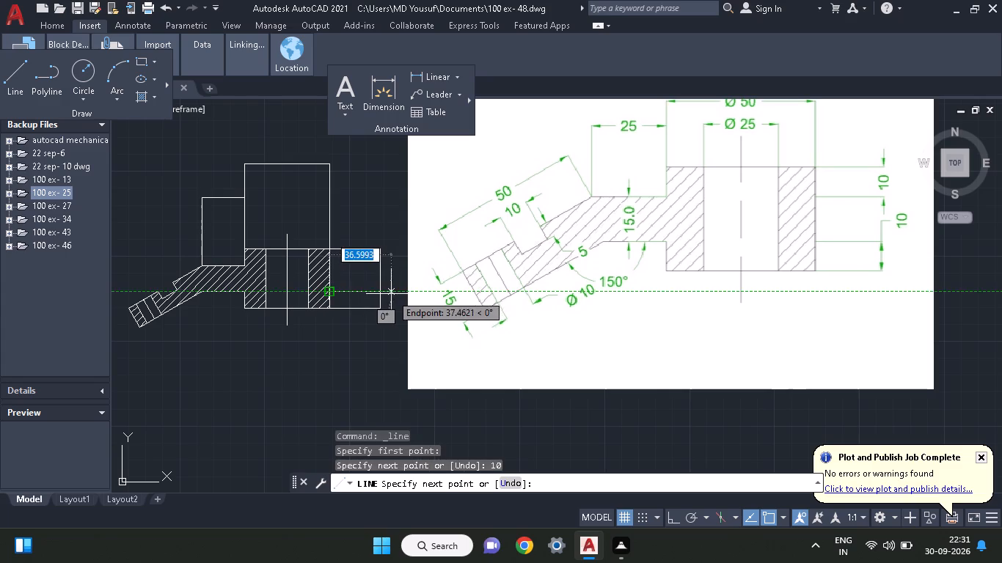
pyautogui.click(383, 292)
pyautogui.rightClick(387, 276)
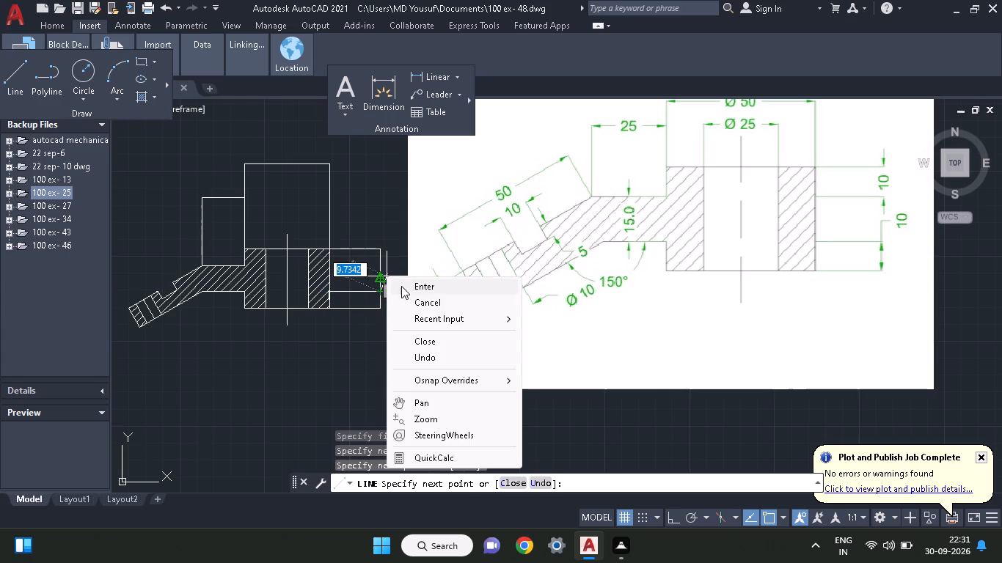
pyautogui.click(405, 291)
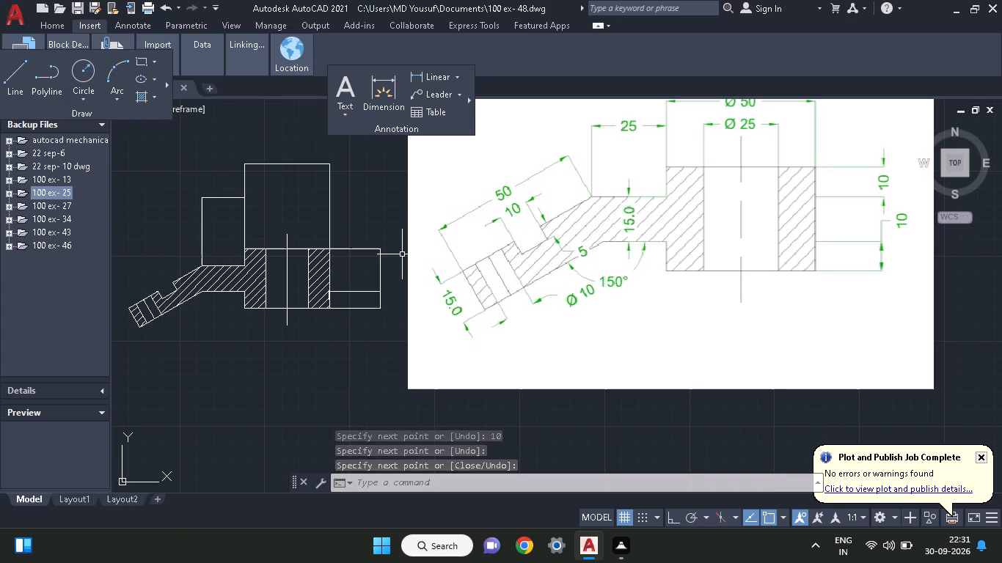
# Draw a horizontal line level with the arm's upper edge, from the block's right edge to the outer vertical extension line.
pyautogui.write('L')
pyautogui.press('space')
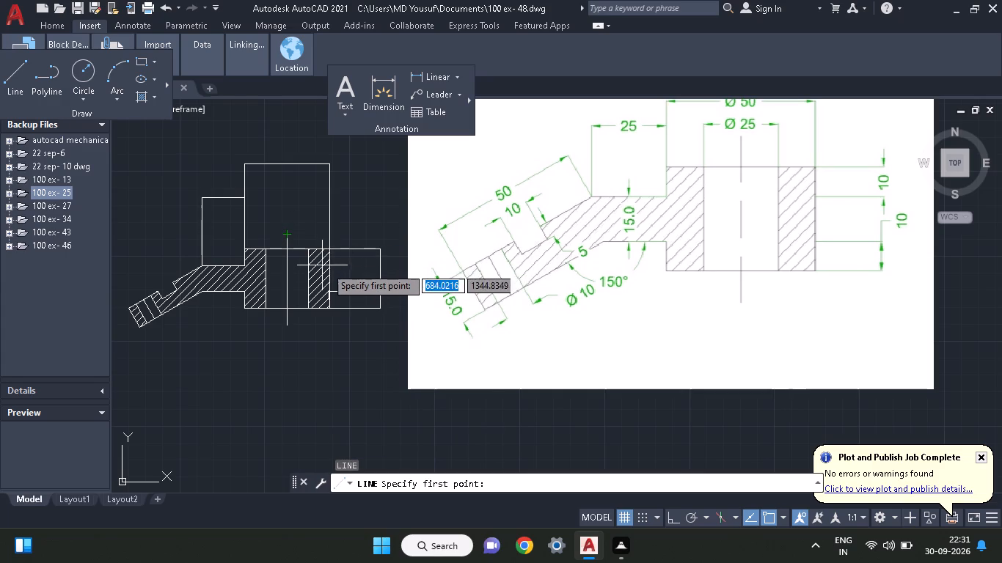
pyautogui.click(326, 267)
pyautogui.click(384, 268)
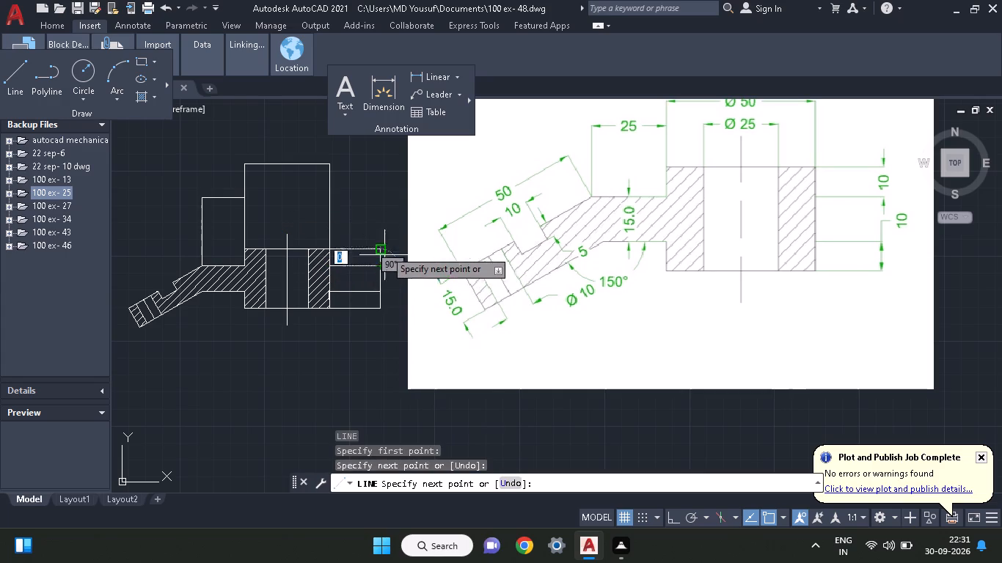
pyautogui.rightClick(390, 196)
pyautogui.click(402, 205)
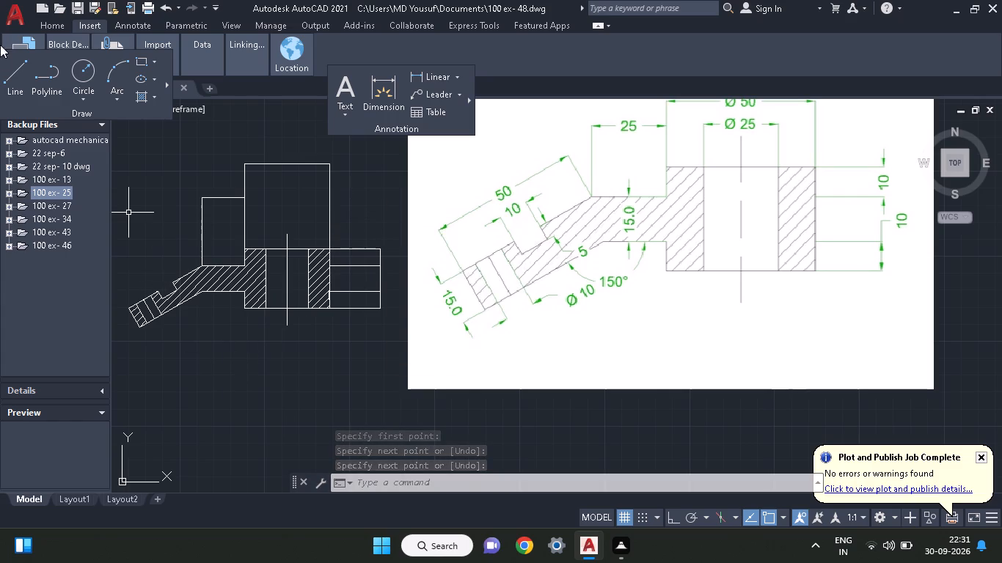
# Draw lines from the angled arm's upper end corner about 39 mm perpendicular, about 51 mm parallel to the arm, and back to the bend.
pyautogui.click(9, 67)
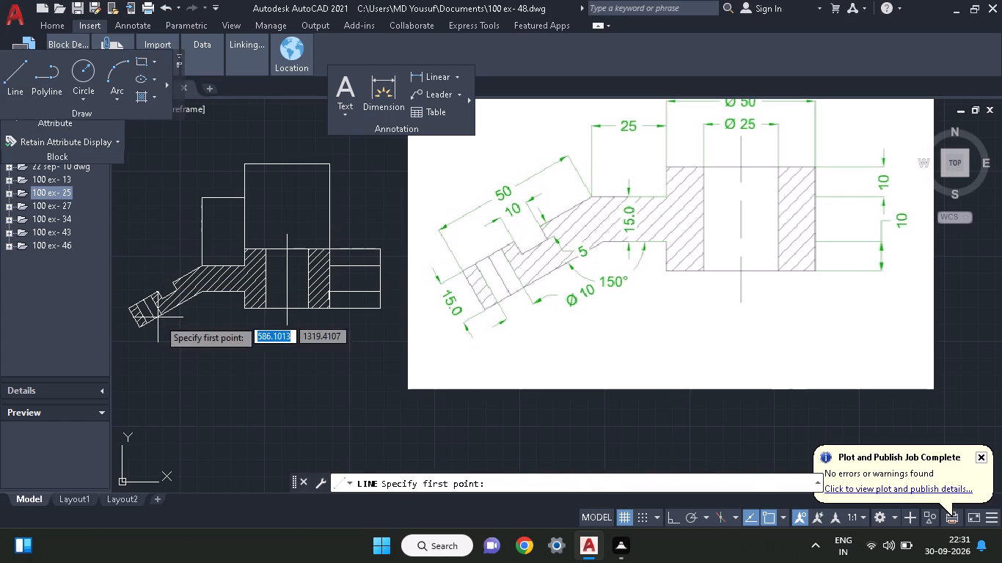
pyautogui.moveTo(147, 334); pyautogui.dragTo(191, 366, button='middle')
pyautogui.click(170, 343)
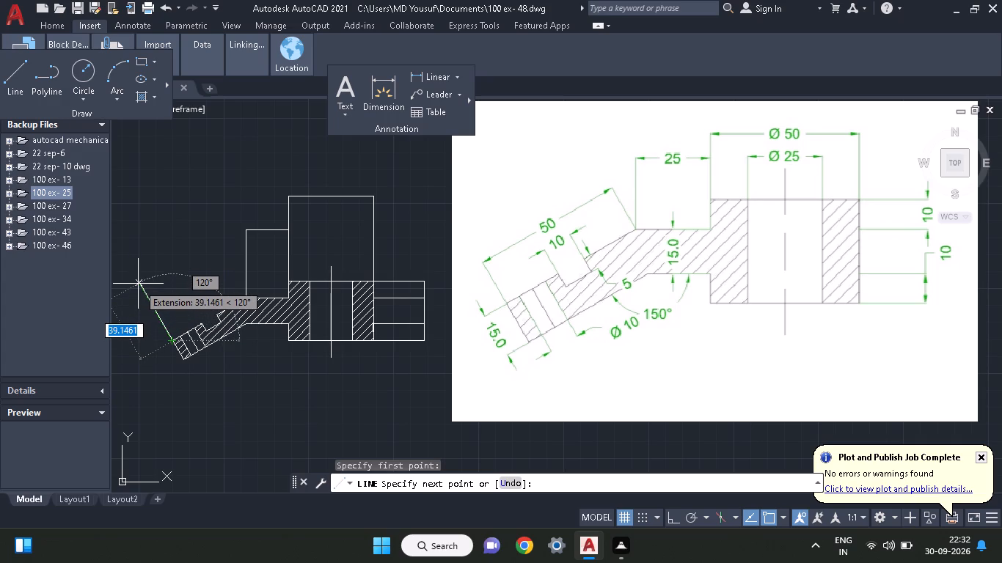
pyautogui.click(138, 284)
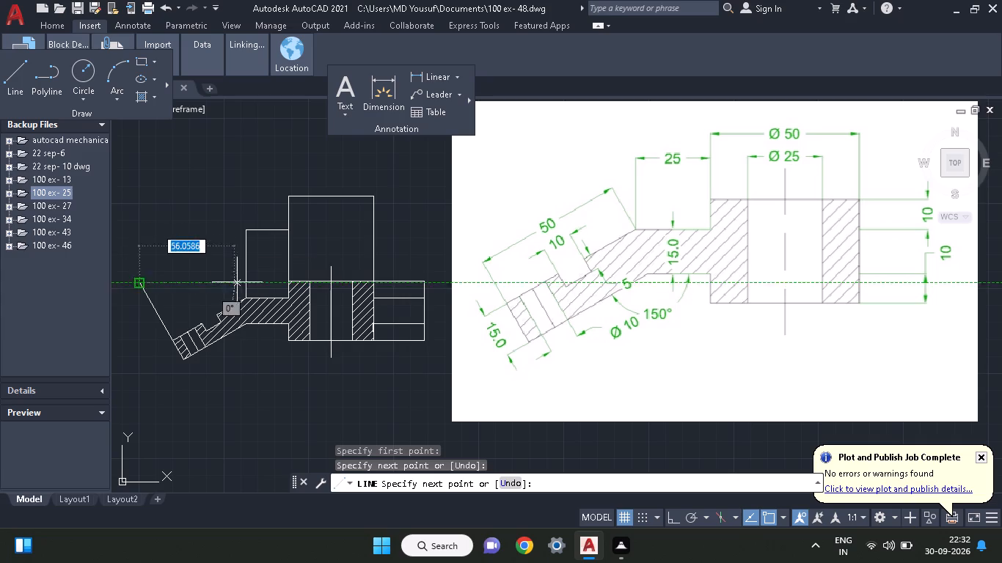
pyautogui.click(216, 242)
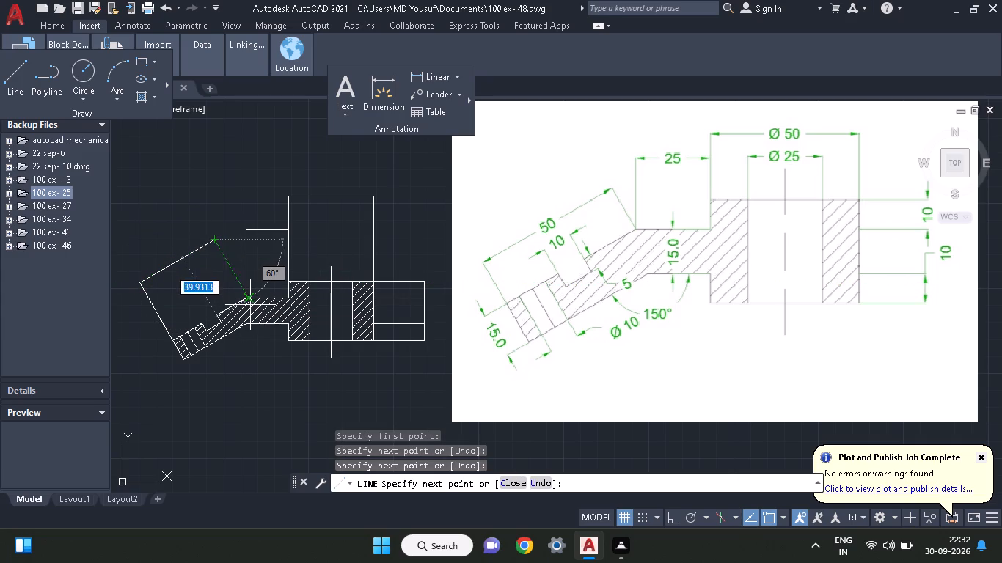
pyautogui.click(246, 299)
pyautogui.rightClick(227, 191)
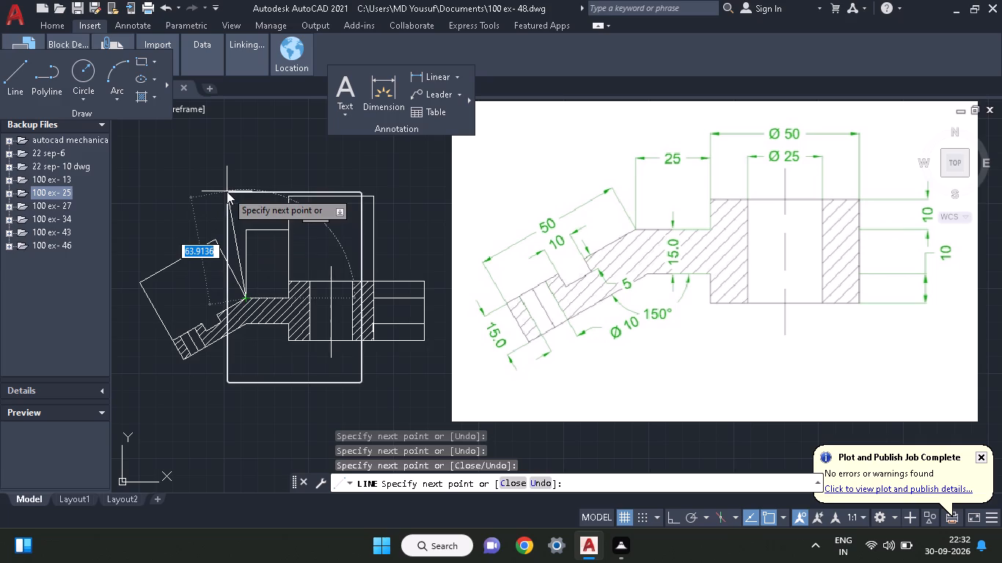
pyautogui.click(247, 208)
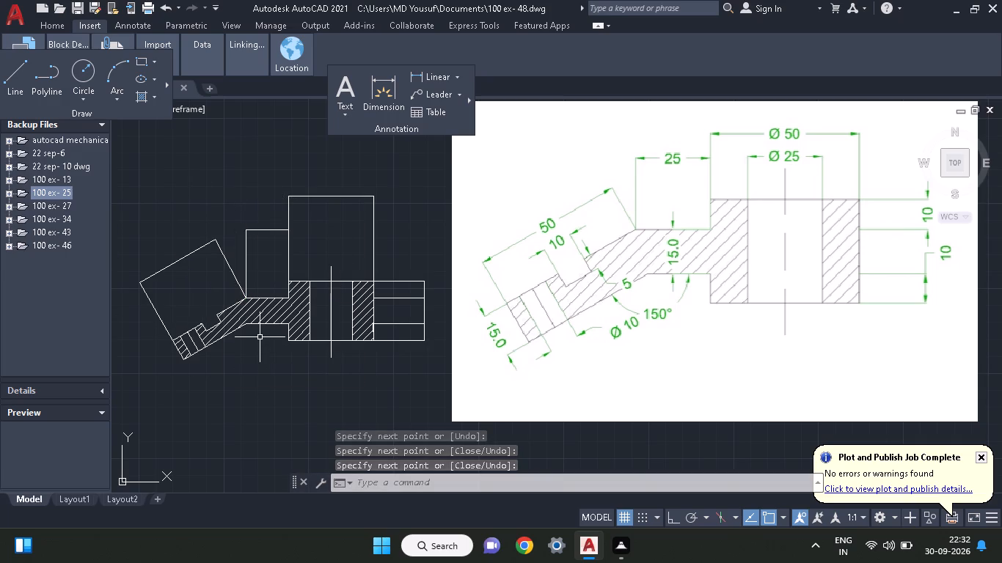
# Draw lines from the angled arm's upper end corner about 17 mm outward along its direction, perpendicular about 13 mm, and back to the lower end corner.
pyautogui.keyDown('ctrl'); pyautogui.scroll(1, 260, 337); pyautogui.keyUp('ctrl')
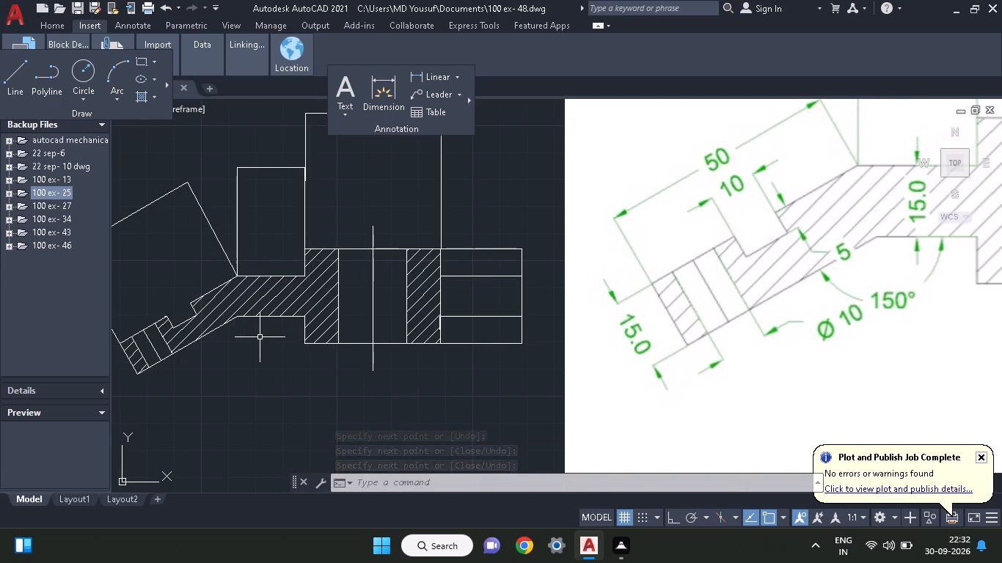
pyautogui.moveTo(260, 337); pyautogui.dragTo(323, 329, button='middle')
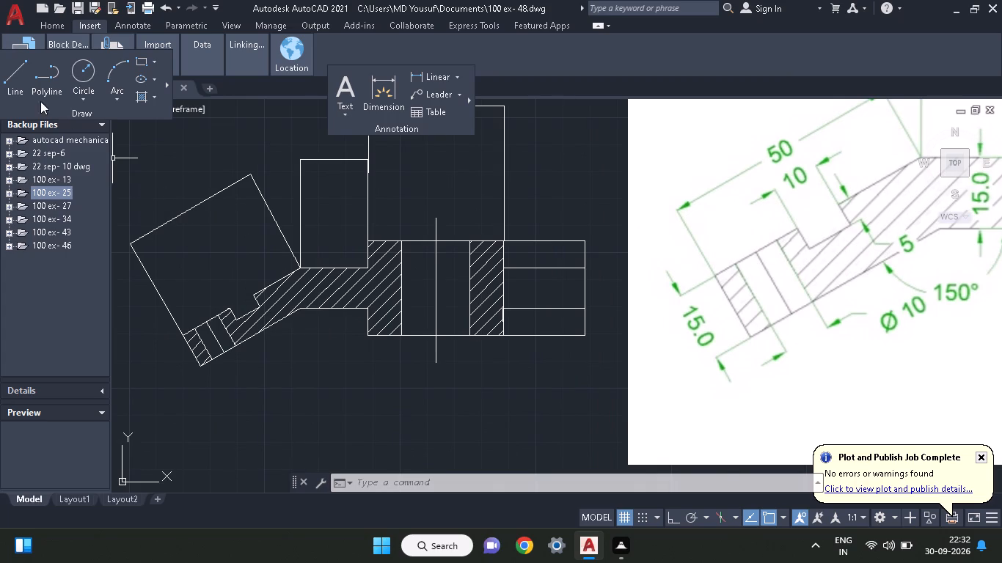
pyautogui.click(18, 85)
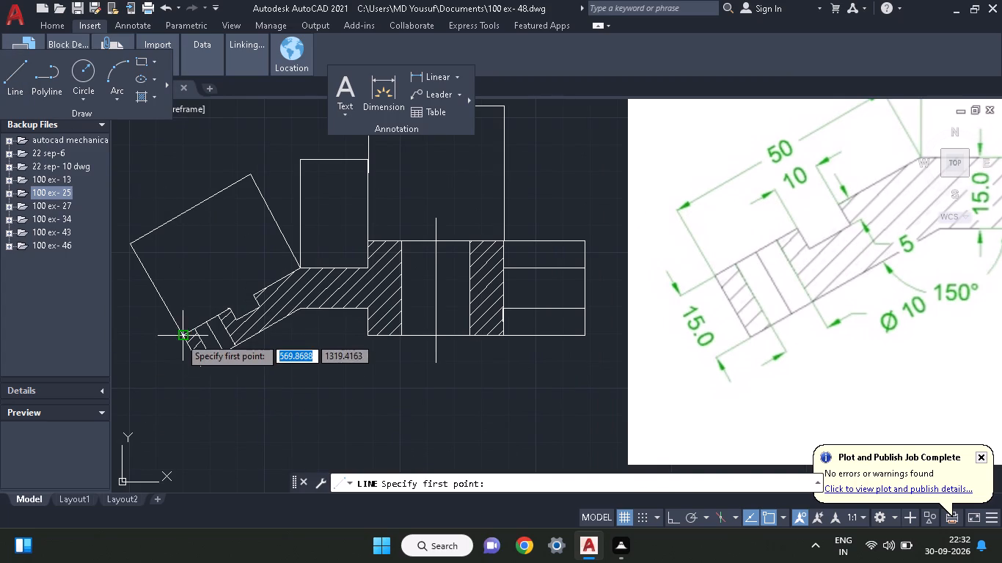
pyautogui.click(180, 337)
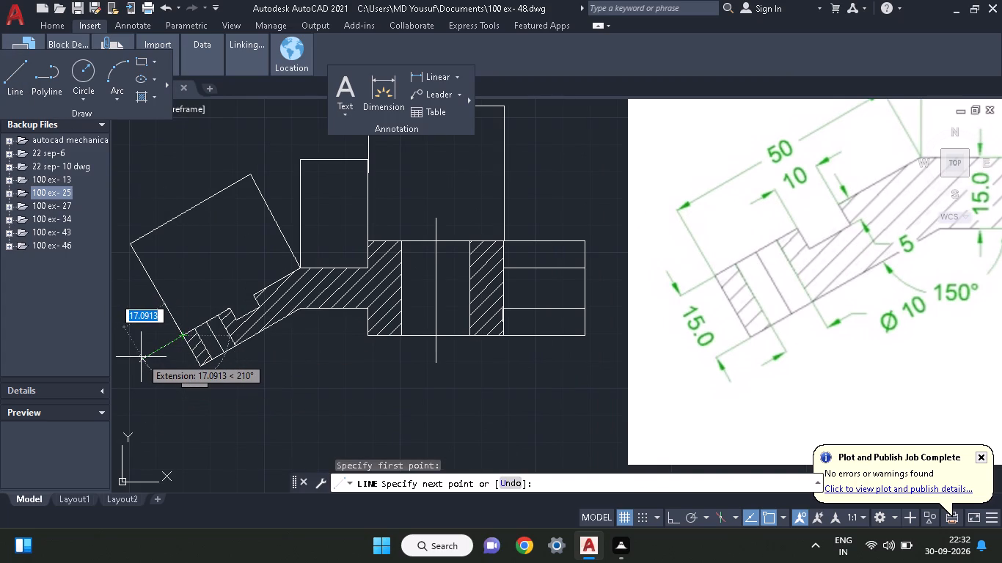
pyautogui.click(141, 357)
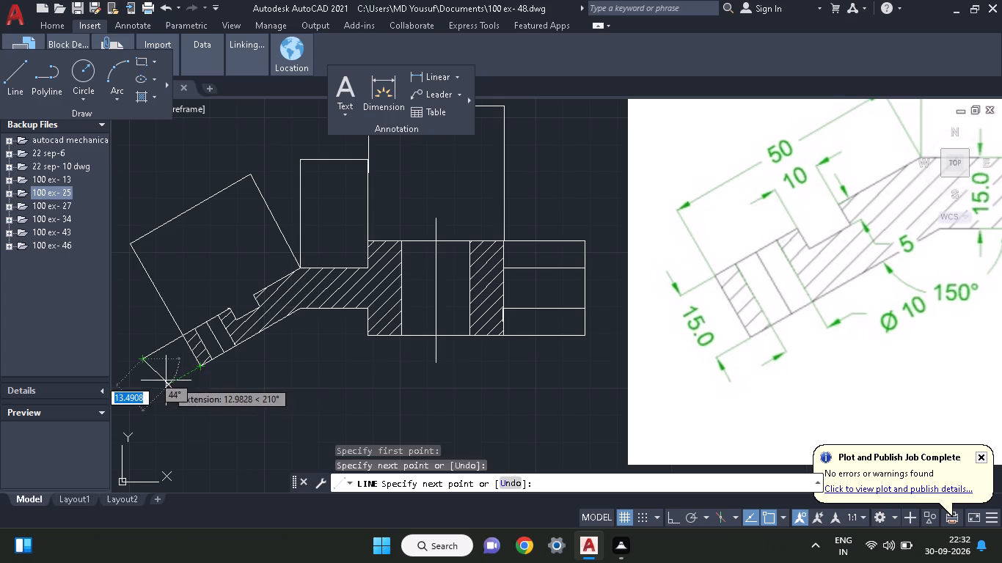
pyautogui.click(161, 389)
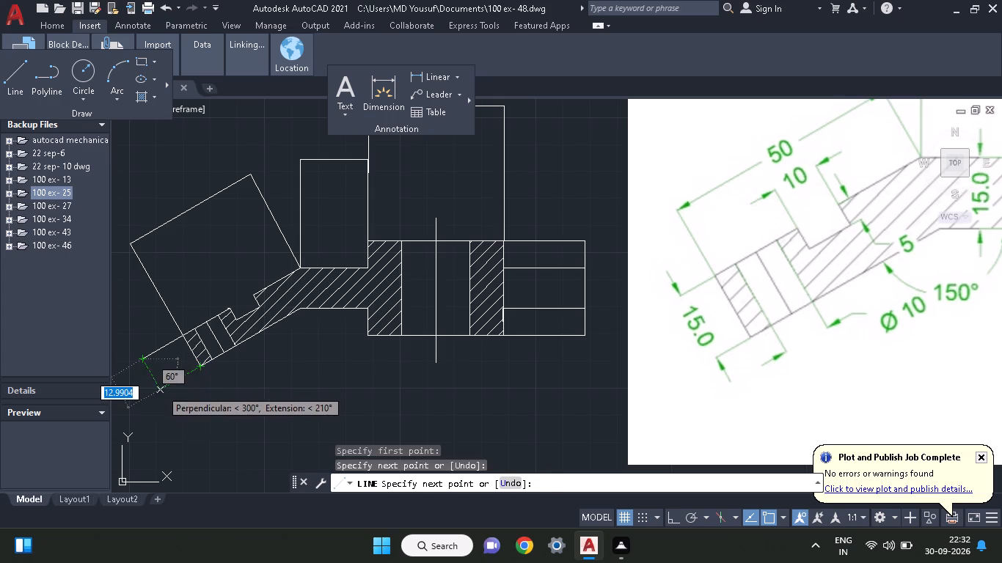
pyautogui.click(141, 356)
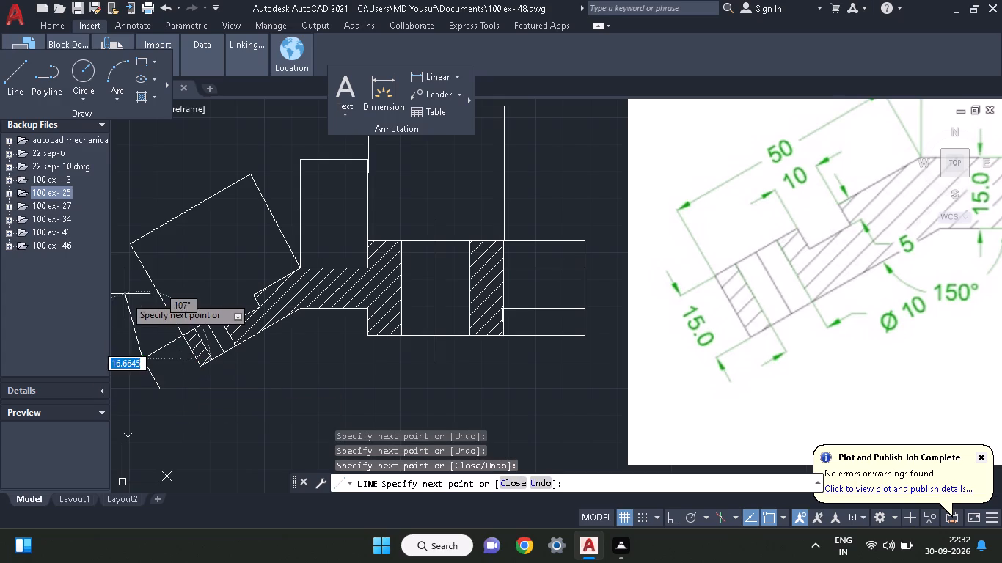
pyautogui.click(159, 389)
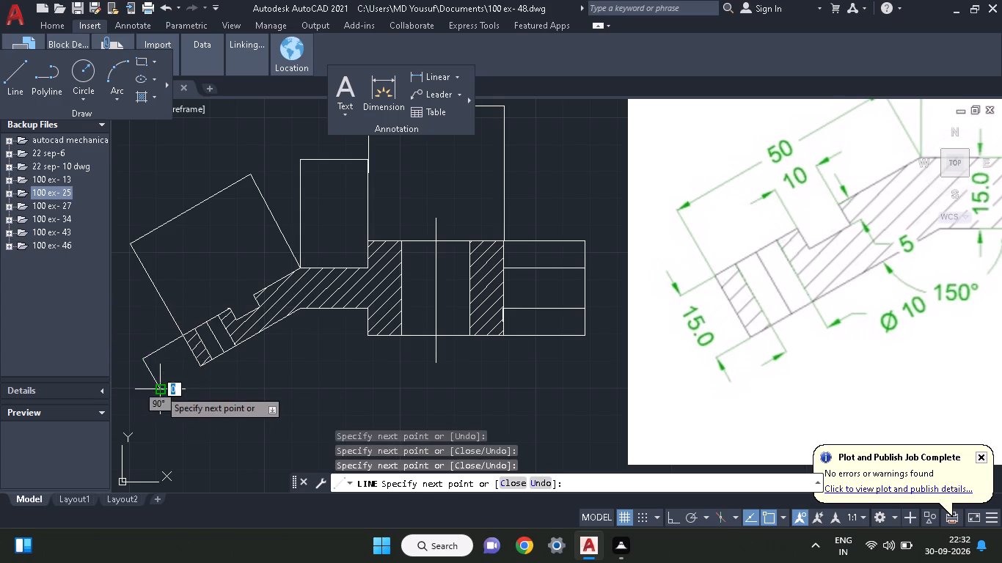
pyautogui.click(197, 369)
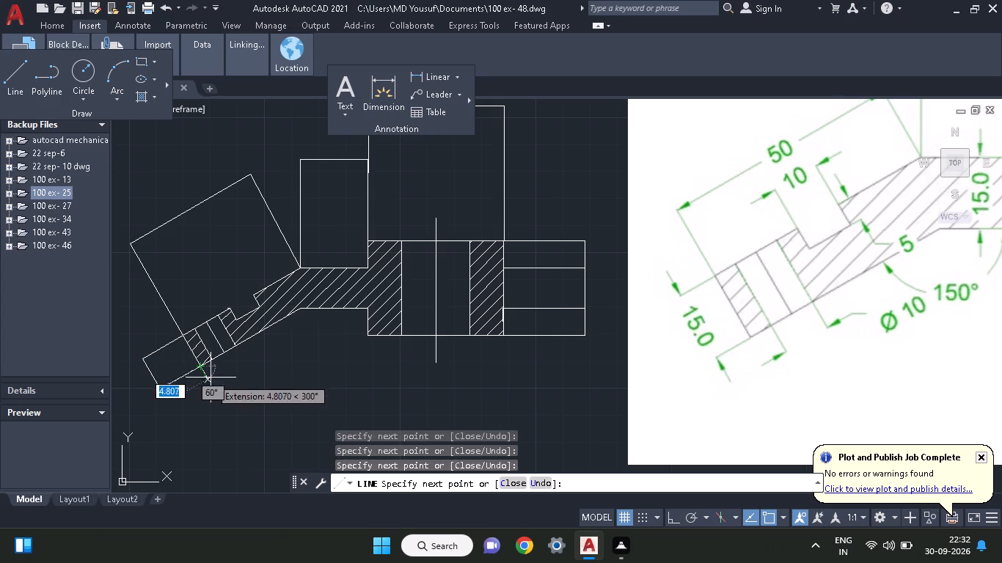
pyautogui.rightClick(227, 391)
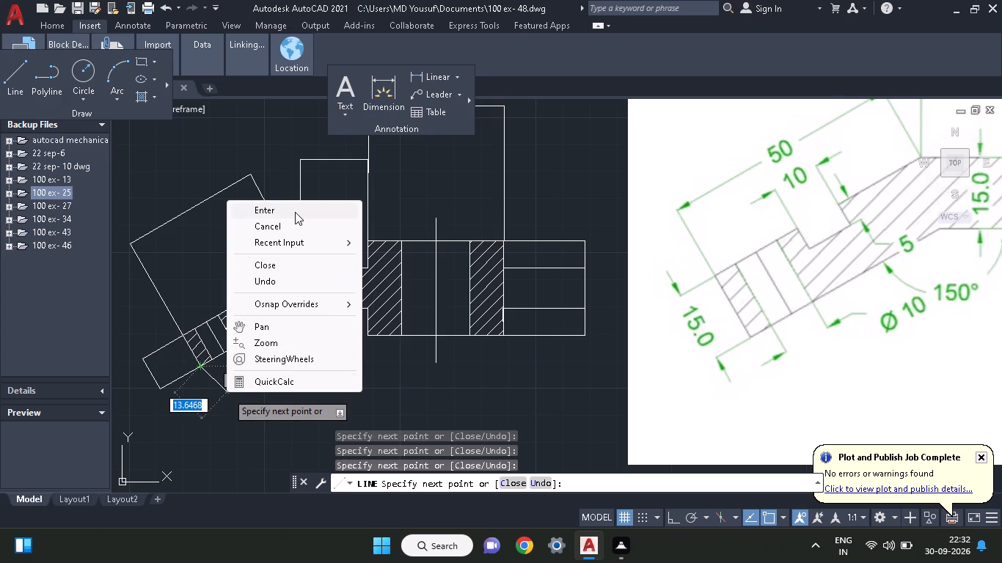
pyautogui.click(295, 212)
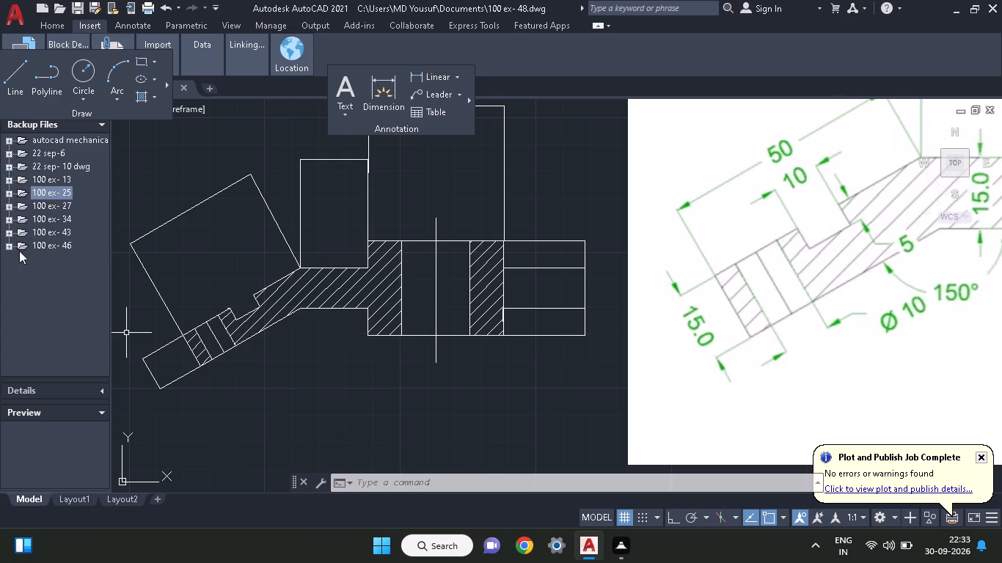
# Draw a line about 12.5 mm below the small hole's outer edge, perpendicular to the angled arm, with a short segment turning away from the block.
pyautogui.click(7, 81)
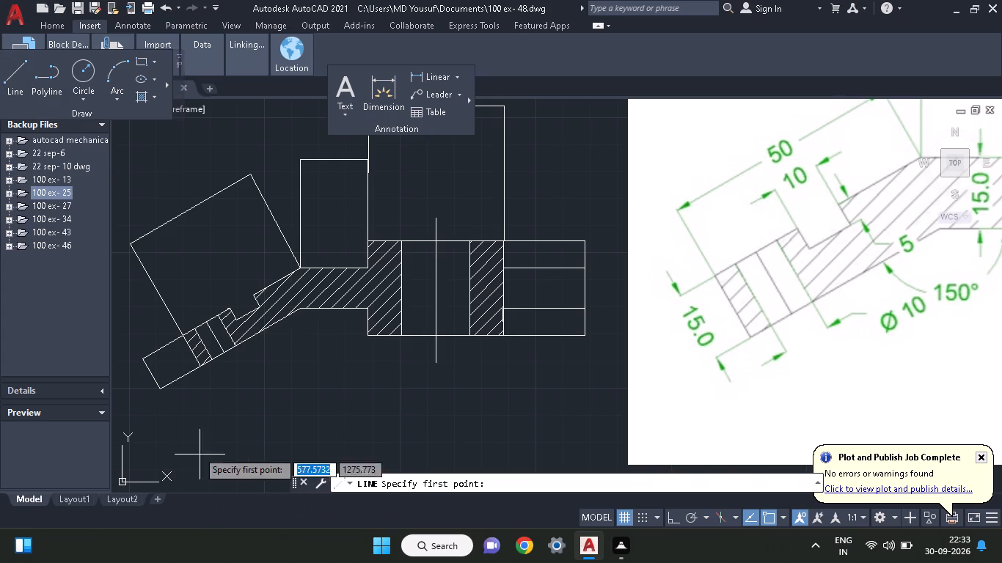
pyautogui.click(211, 364)
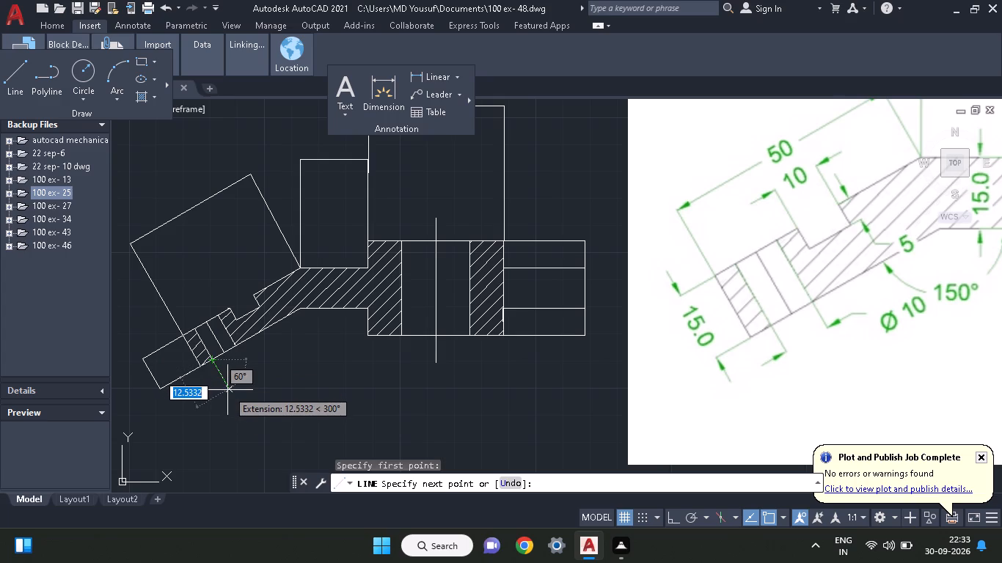
pyautogui.click(227, 390)
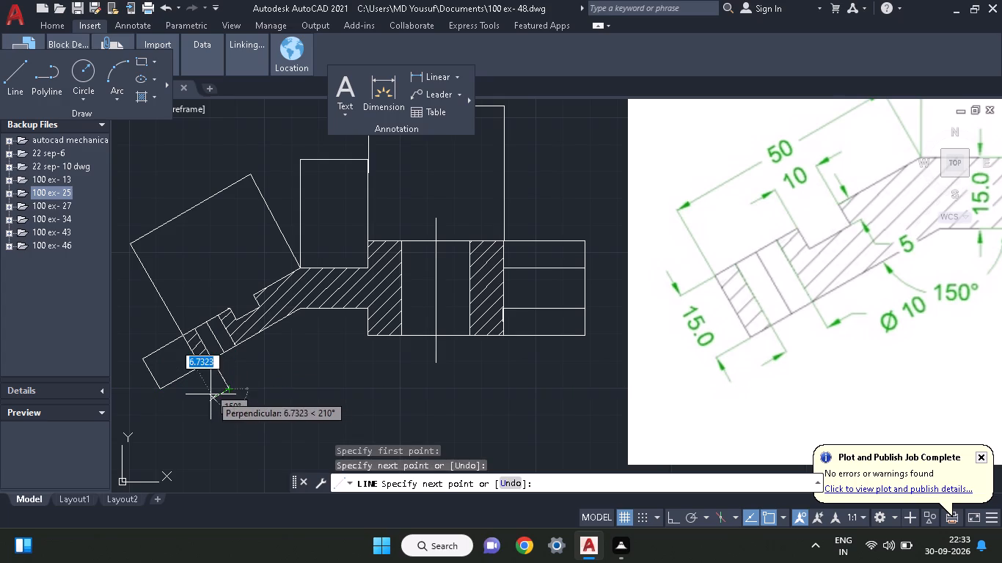
pyautogui.click(204, 402)
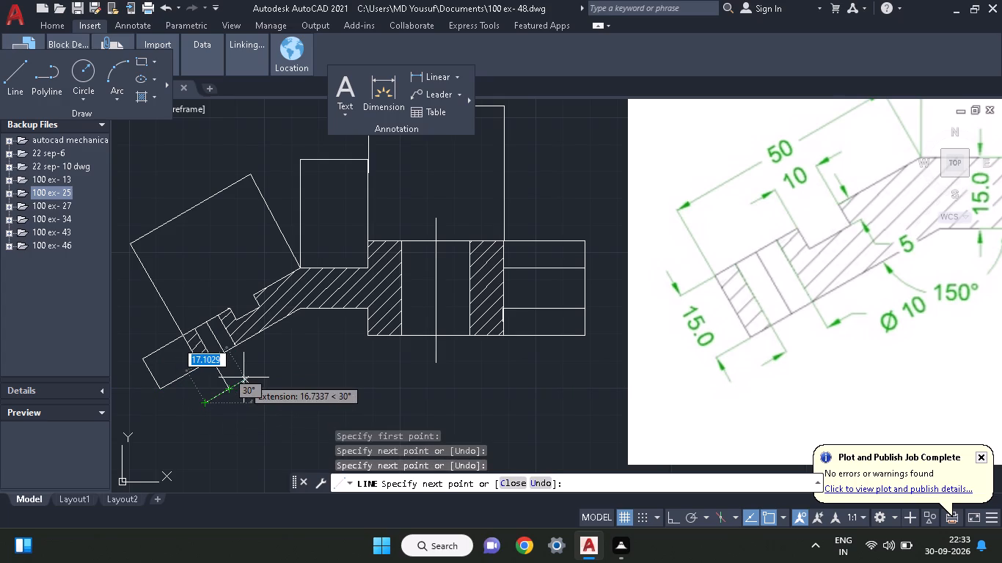
pyautogui.rightClick(244, 378)
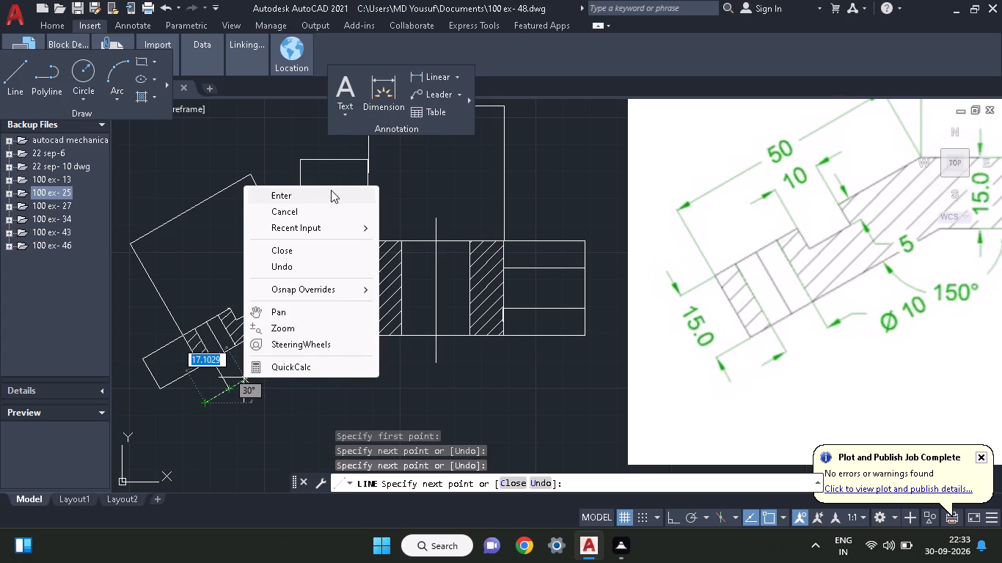
pyautogui.click(331, 190)
# Draw a matching perpendicular line below the small hole's inner edge, with a short segment turning towards the block.
pyautogui.click(7, 67)
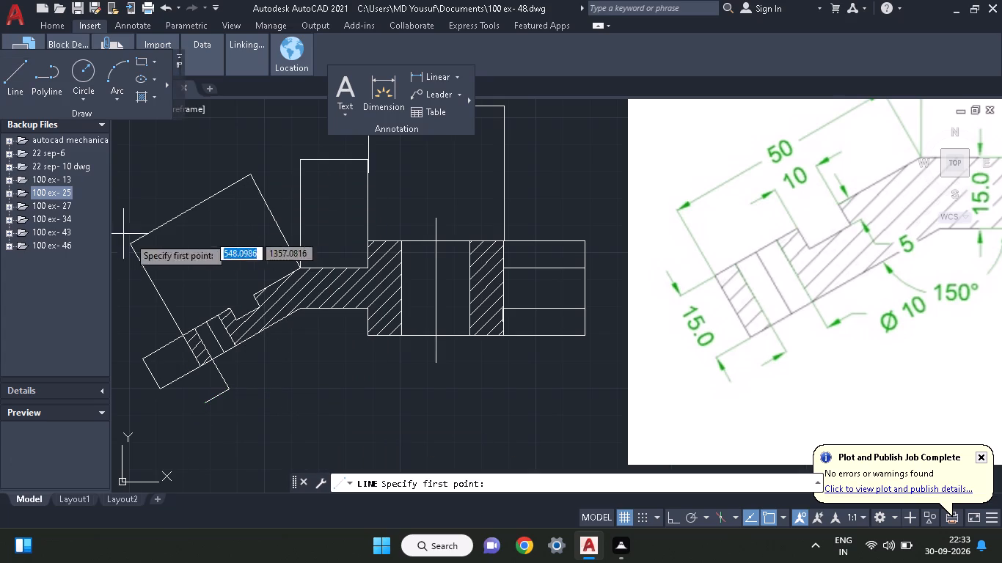
pyautogui.click(232, 347)
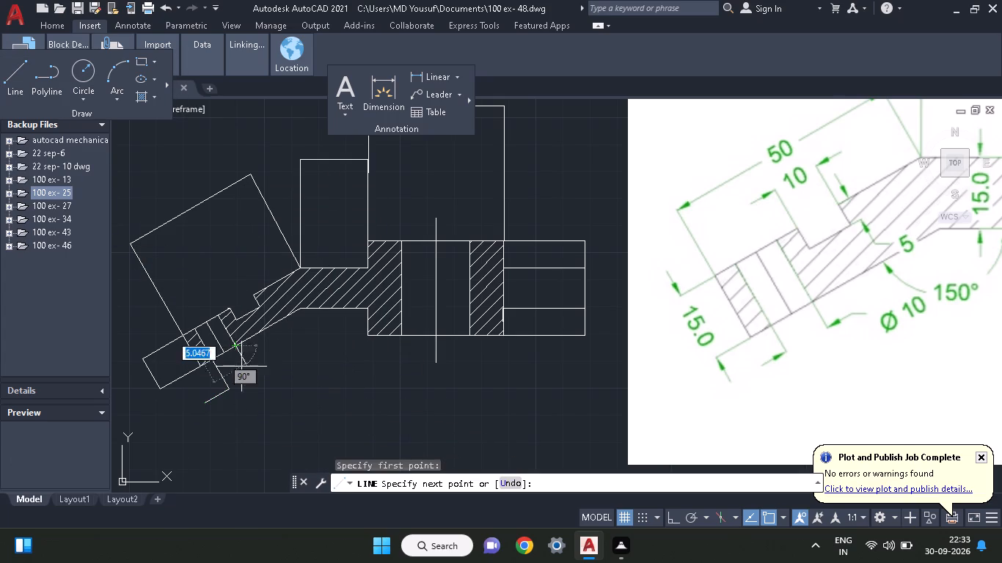
pyautogui.click(249, 378)
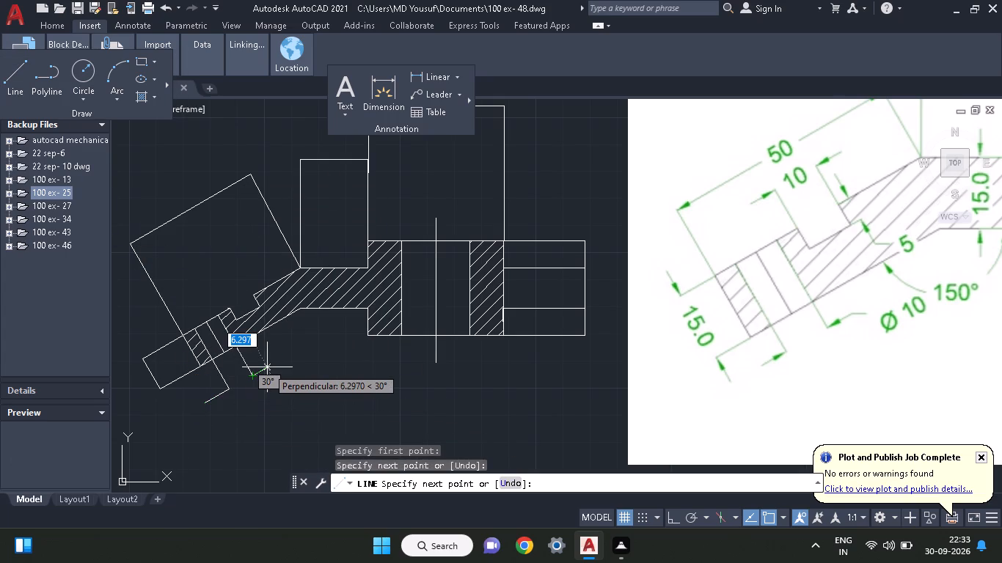
pyautogui.click(277, 364)
pyautogui.rightClick(284, 380)
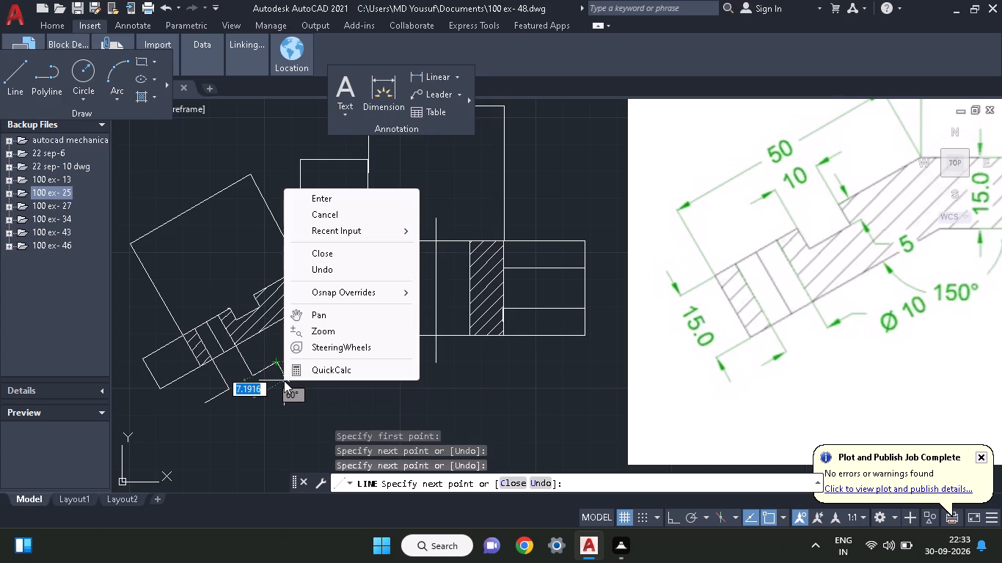
pyautogui.click(322, 199)
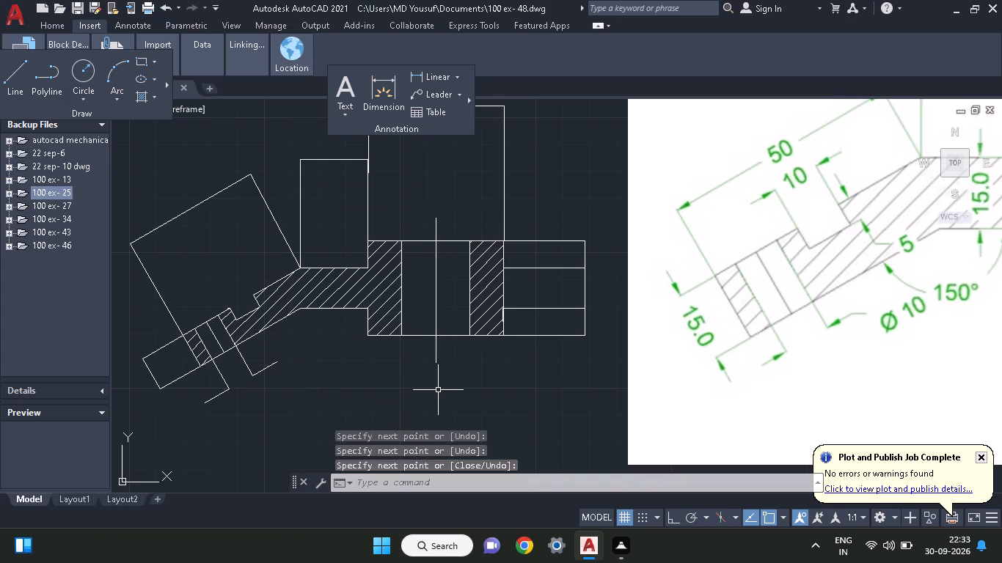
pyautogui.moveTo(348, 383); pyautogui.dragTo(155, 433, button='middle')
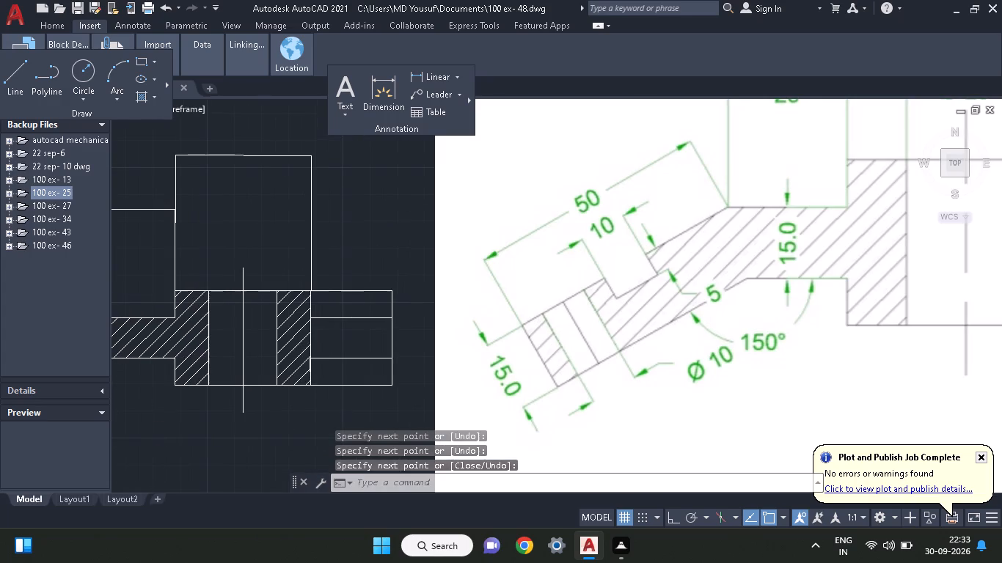
# Draw lines from the notch's outer upper corner about 9.4 mm perpendicular to the arm, 10 mm parallel to it, and back to the opposite corner.
pyautogui.moveTo(243, 411); pyautogui.dragTo(0, 389, button='middle')
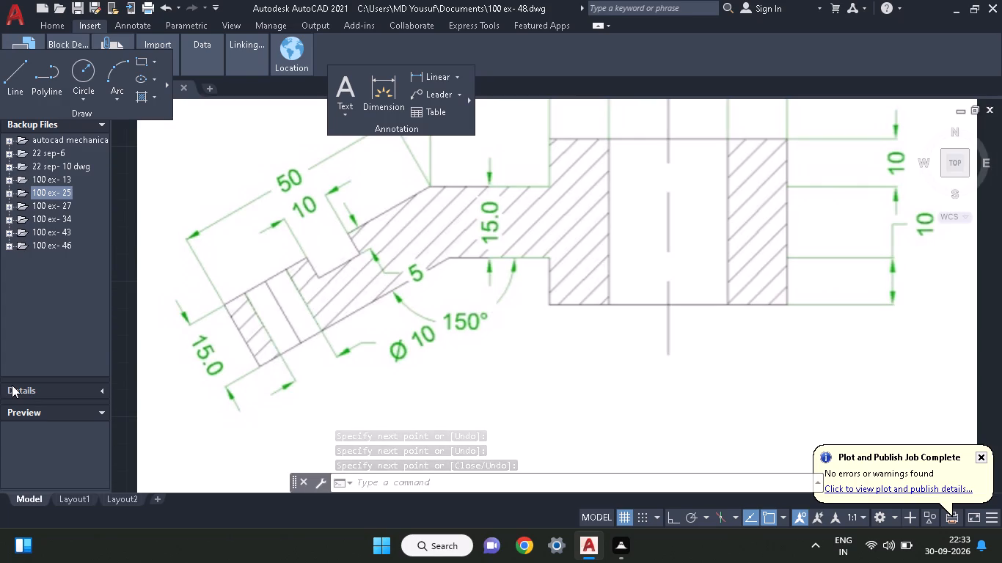
pyautogui.moveTo(12, 385); pyautogui.dragTo(216, 363, button='middle')
pyautogui.moveTo(171, 381); pyautogui.dragTo(171, 383, button='middle')
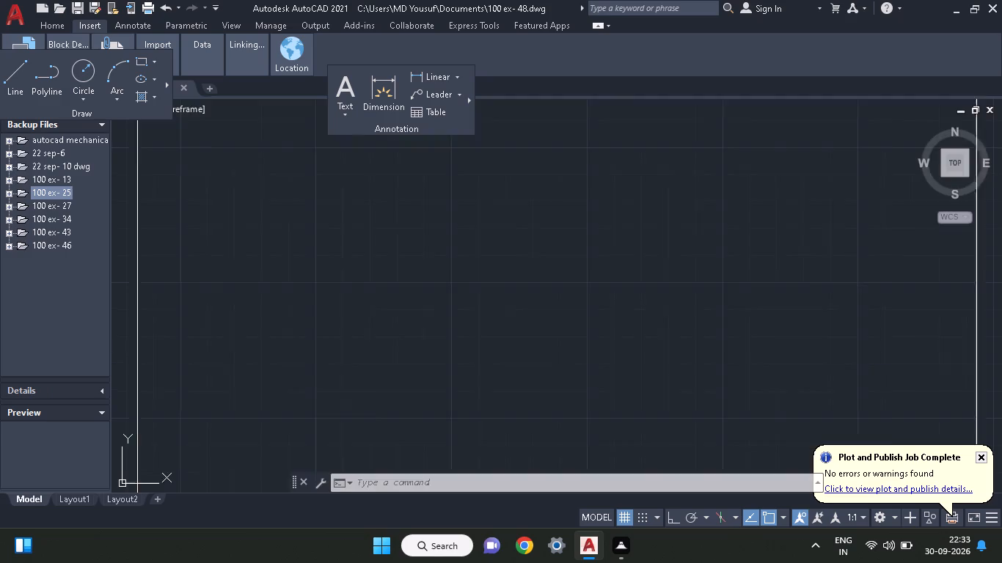
pyautogui.moveTo(171, 383); pyautogui.dragTo(504, 397, button='middle')
pyautogui.moveTo(365, 408); pyautogui.dragTo(493, 402, button='middle')
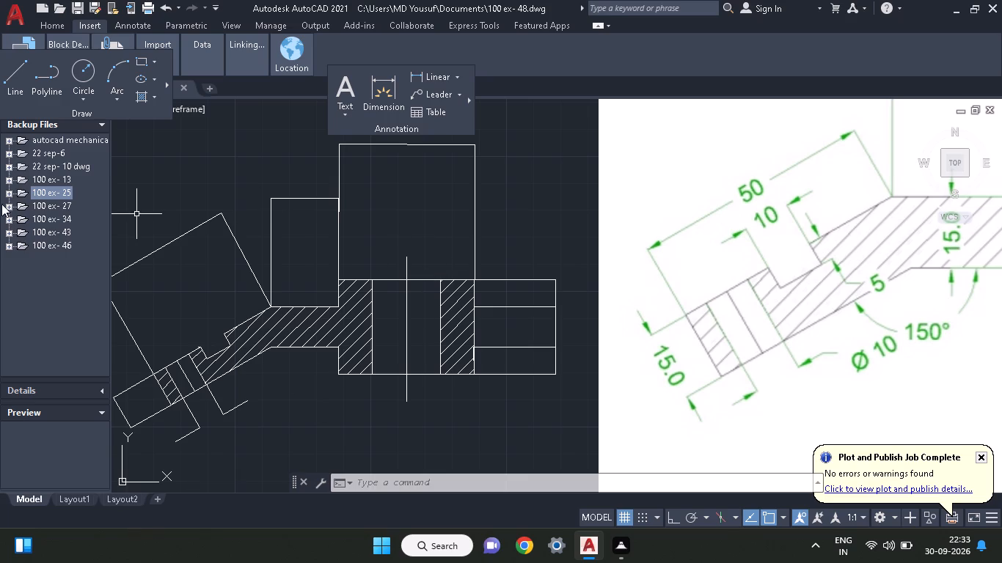
pyautogui.click(15, 73)
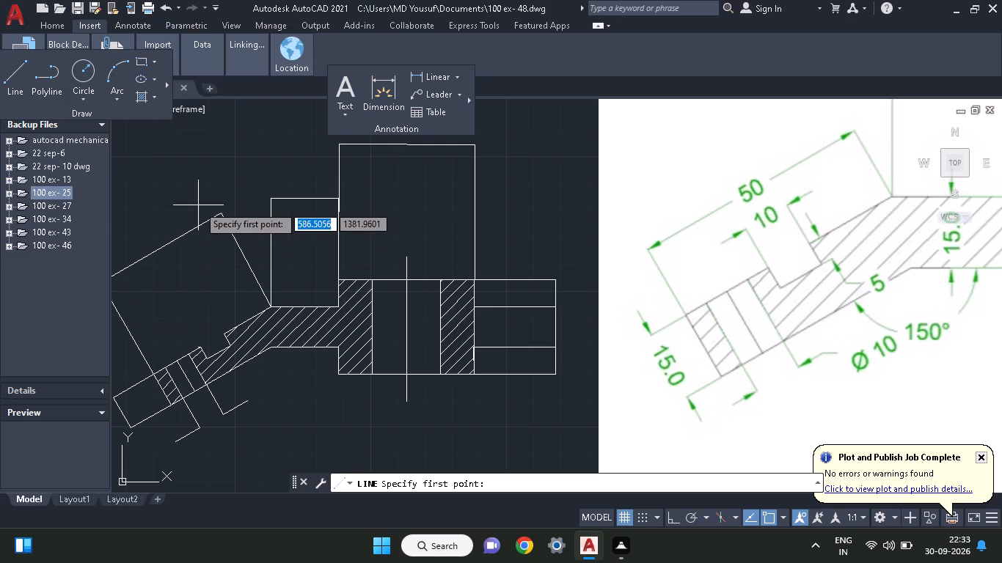
pyautogui.click(200, 345)
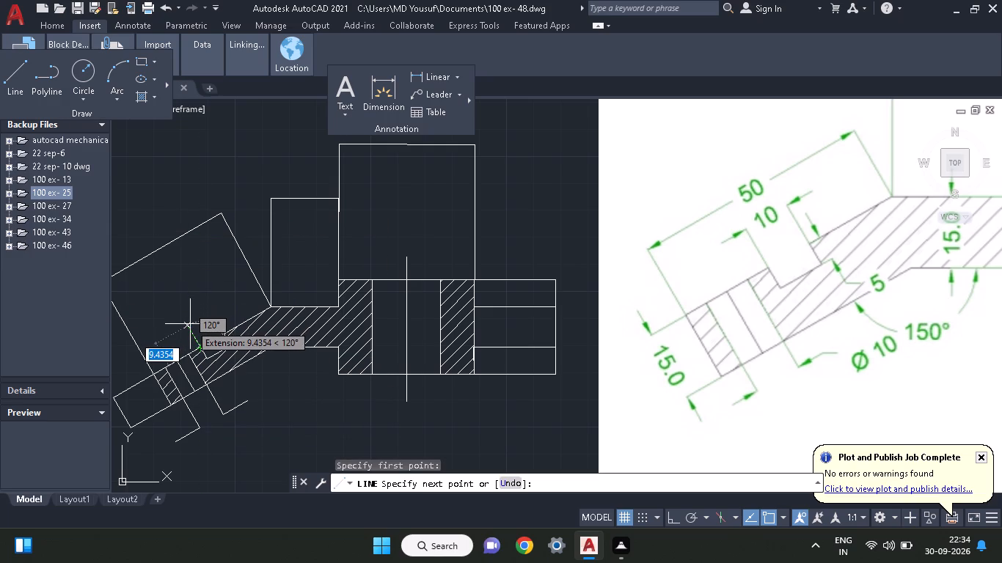
pyautogui.click(190, 324)
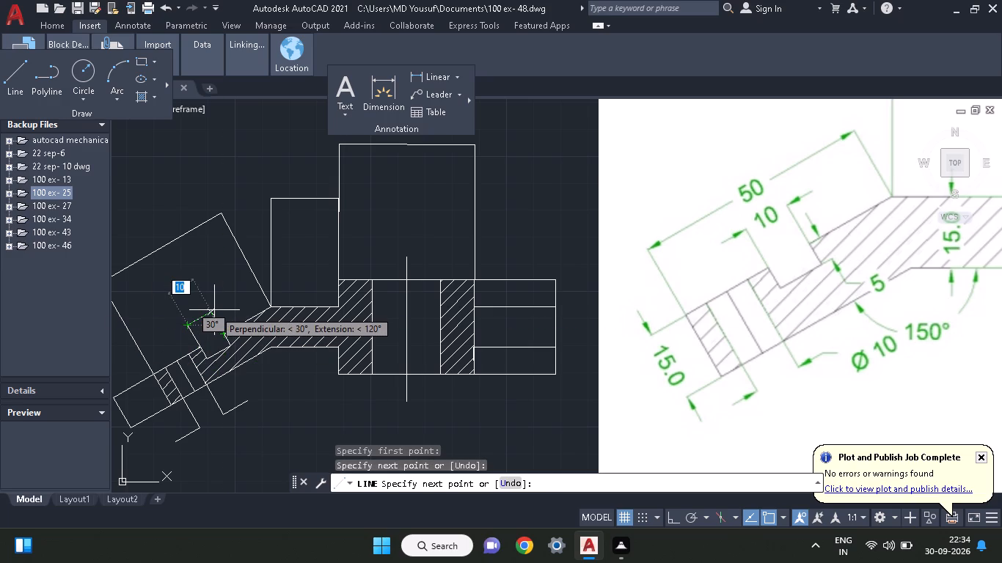
pyautogui.click(211, 314)
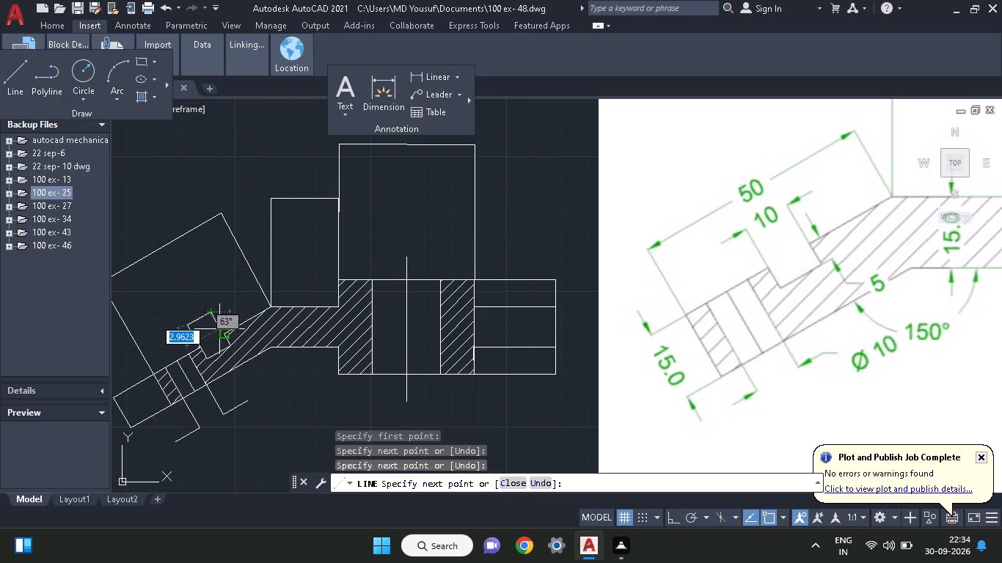
pyautogui.click(221, 334)
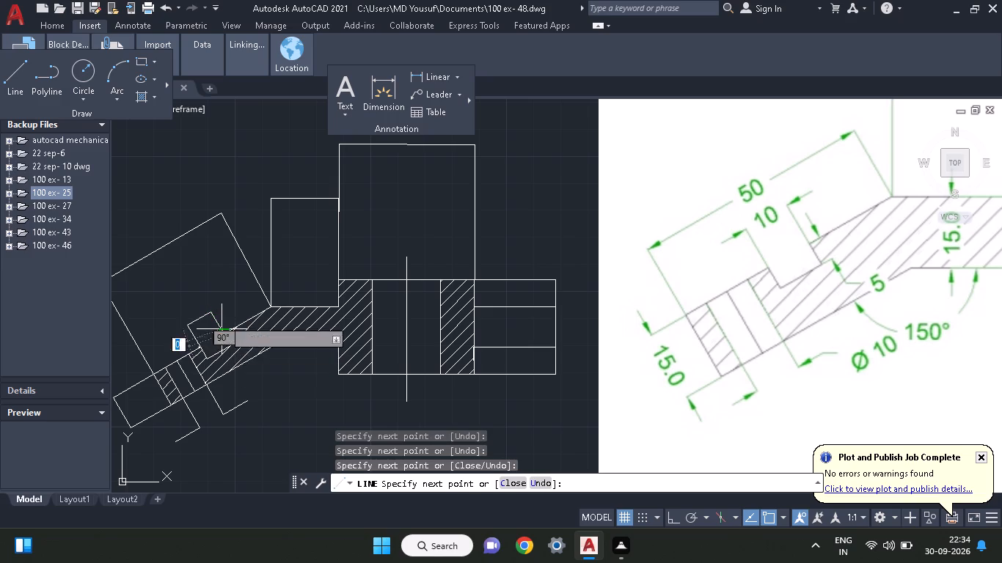
pyautogui.rightClick(226, 295)
pyautogui.click(230, 298)
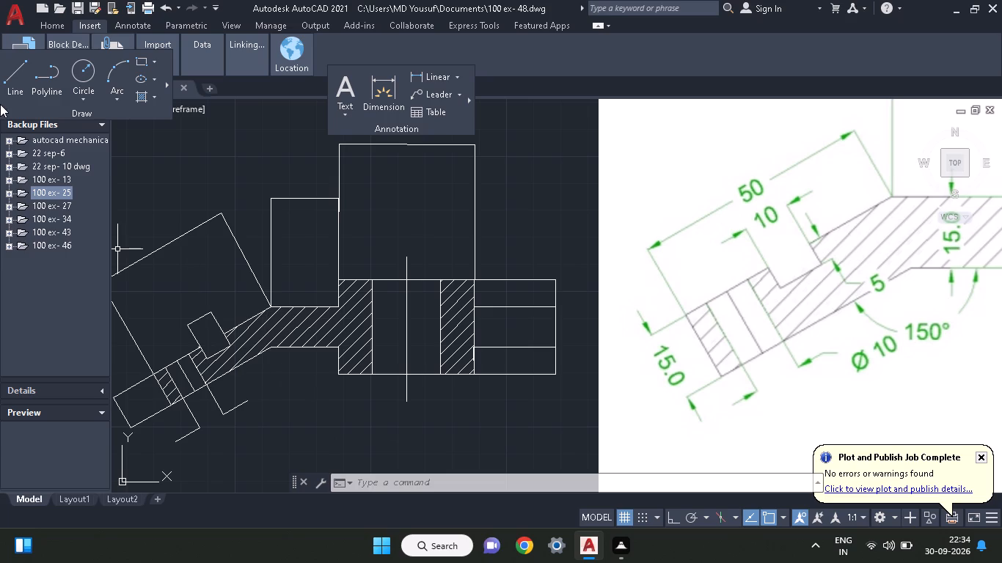
# Draw a short line from the notch's inner bottom corner, extending the notch floor into the hatched arm at 30°.
pyautogui.click(6, 76)
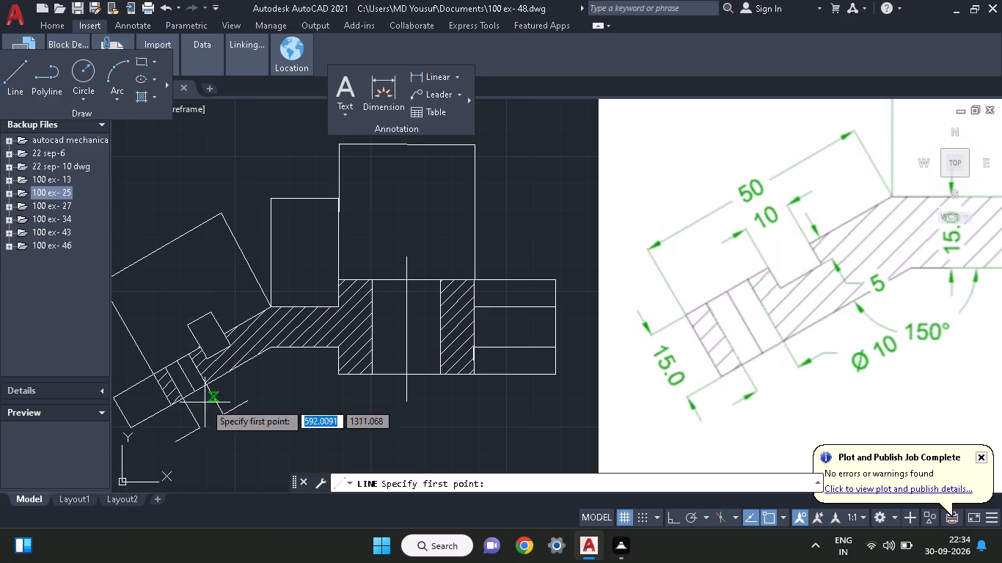
pyautogui.click(231, 345)
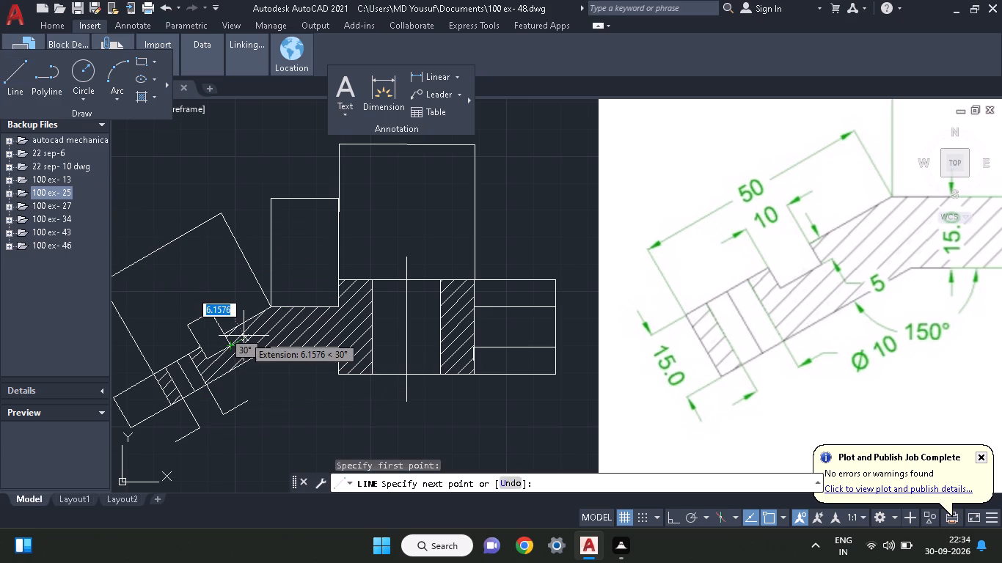
pyautogui.click(252, 333)
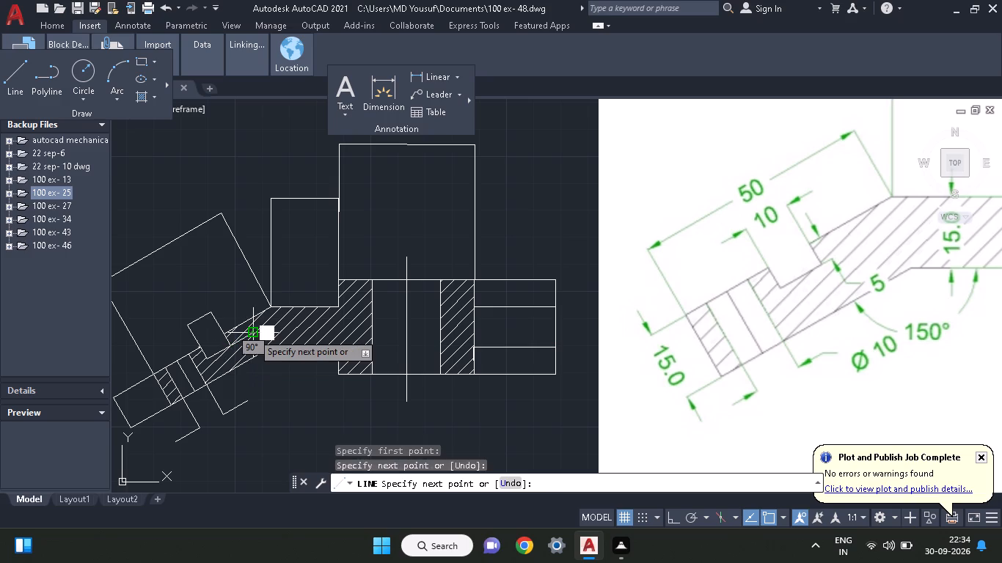
pyautogui.rightClick(252, 333)
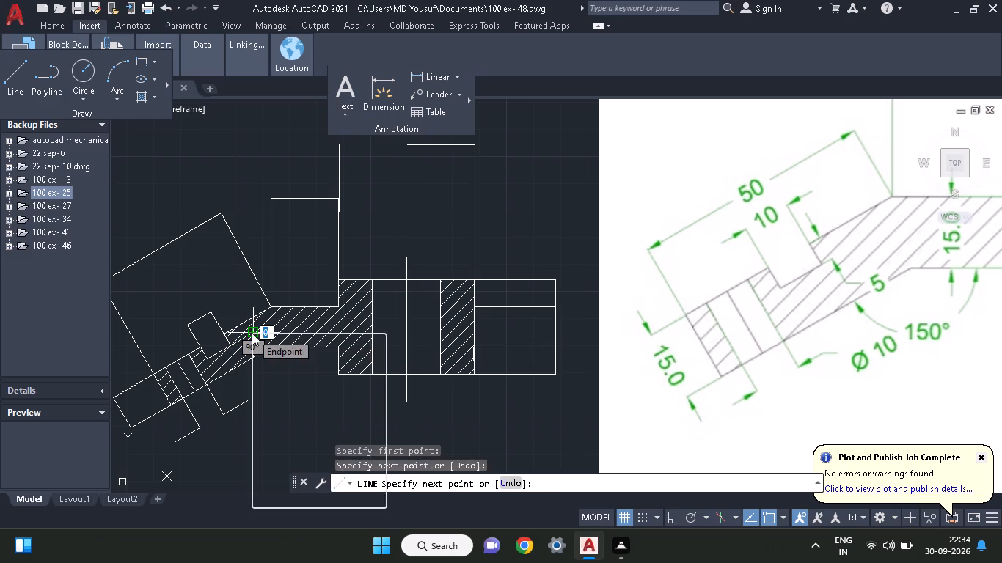
pyautogui.click(257, 338)
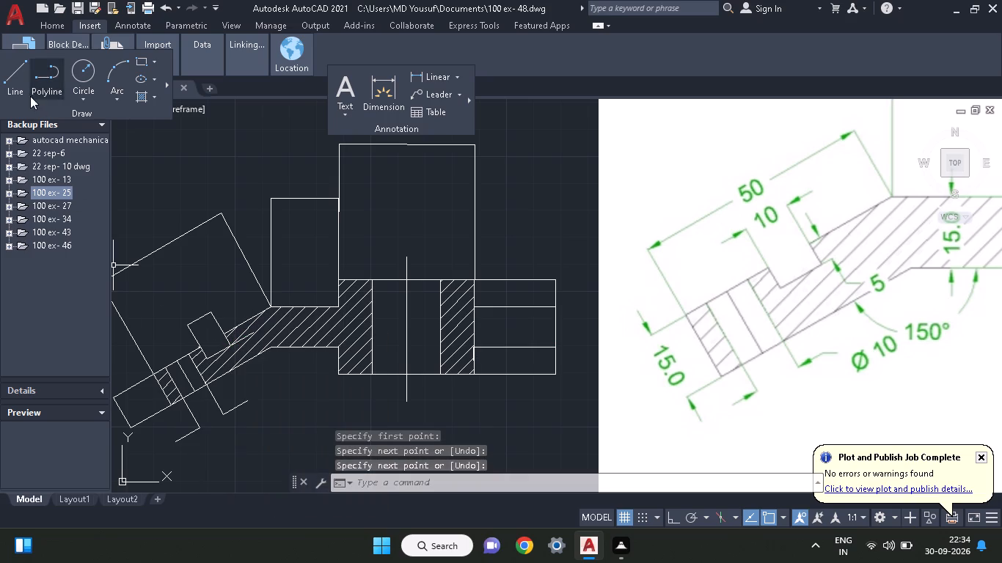
# Draw a line across the angled arm between the notch and the bend, from just above its upper edge to its lower edge.
pyautogui.click(14, 84)
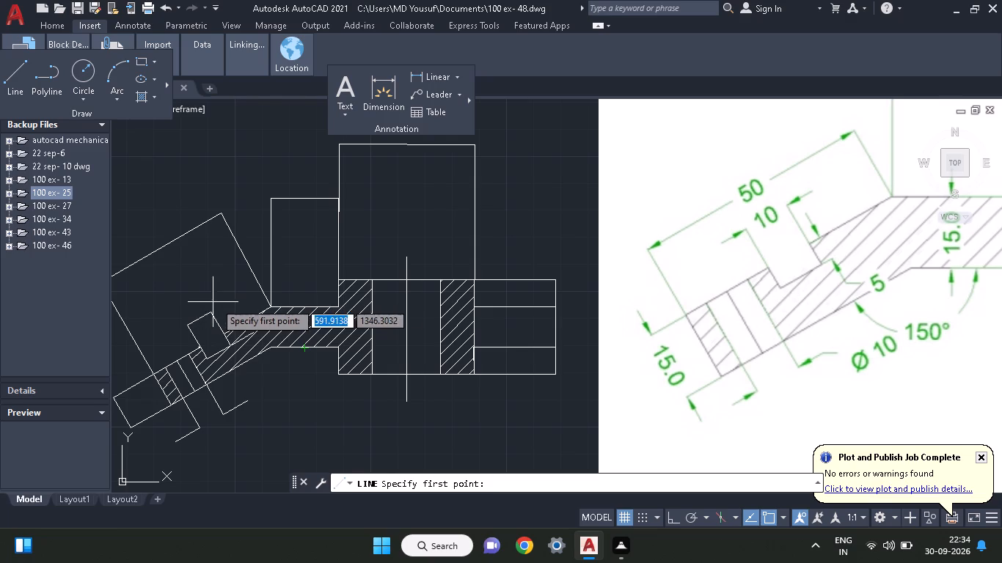
pyautogui.click(231, 310)
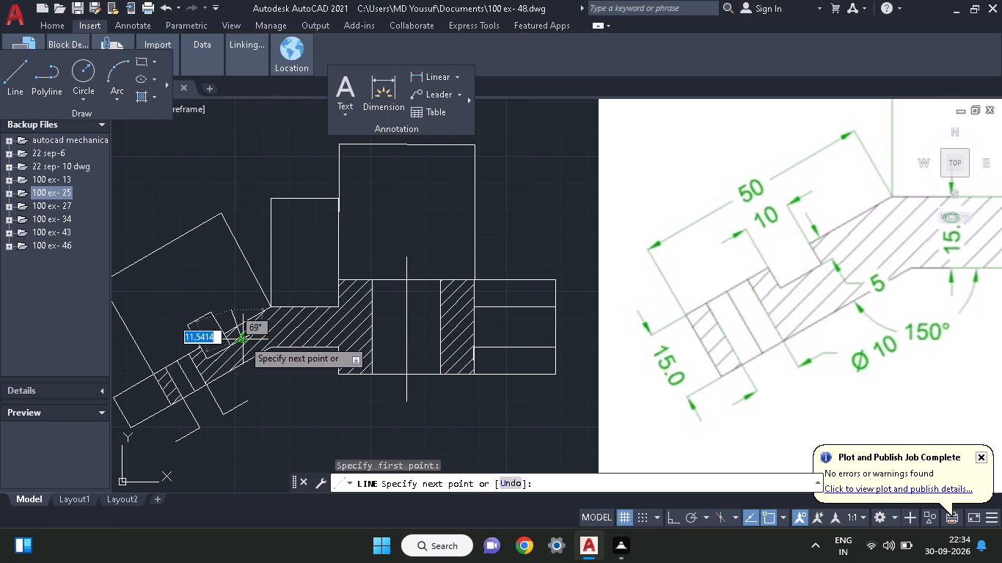
pyautogui.click(246, 351)
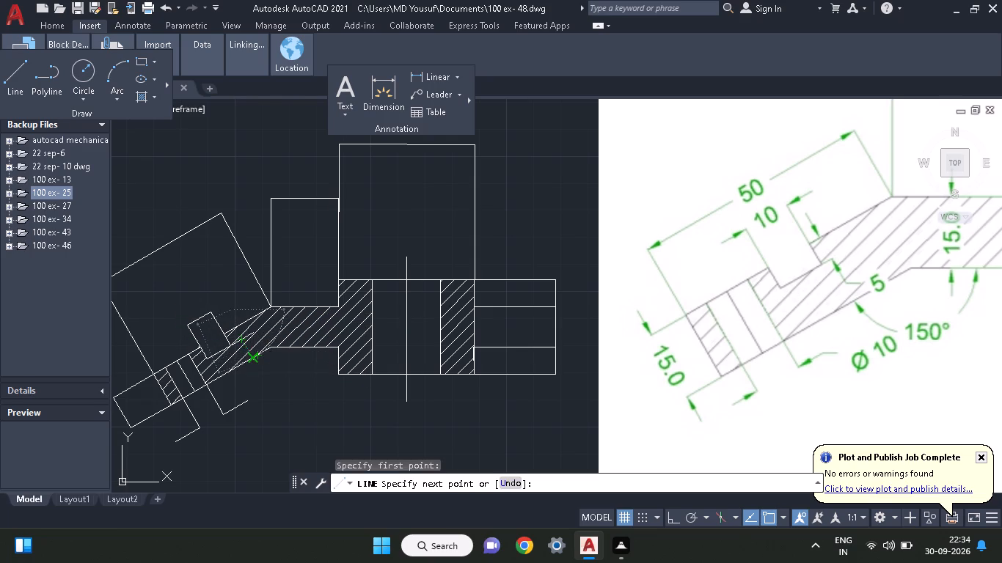
pyautogui.rightClick(245, 298)
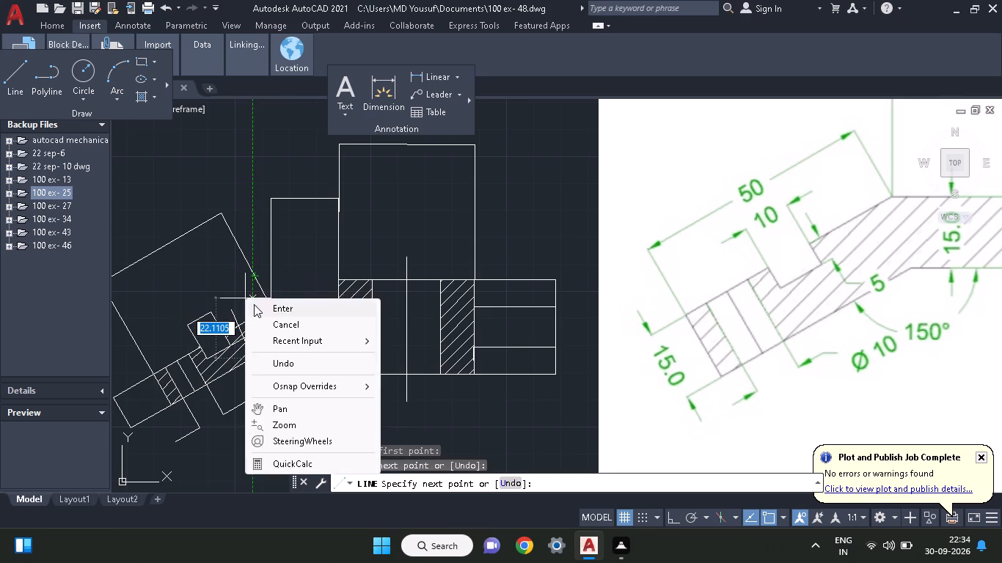
pyautogui.click(254, 304)
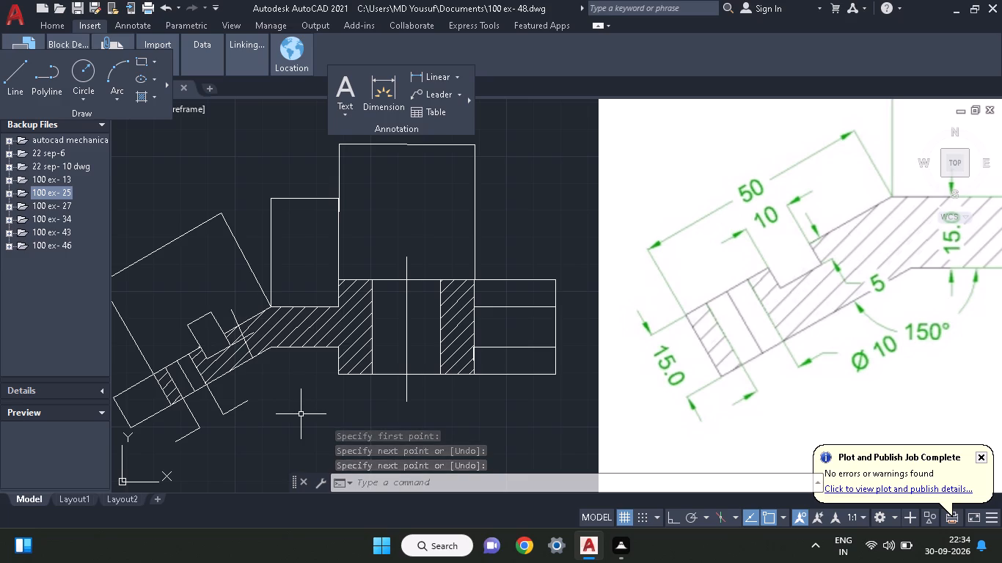
# Draw a circle centred on the arm's lower bend corner, large enough to reach the arm's upper edge.
pyautogui.click(89, 67)
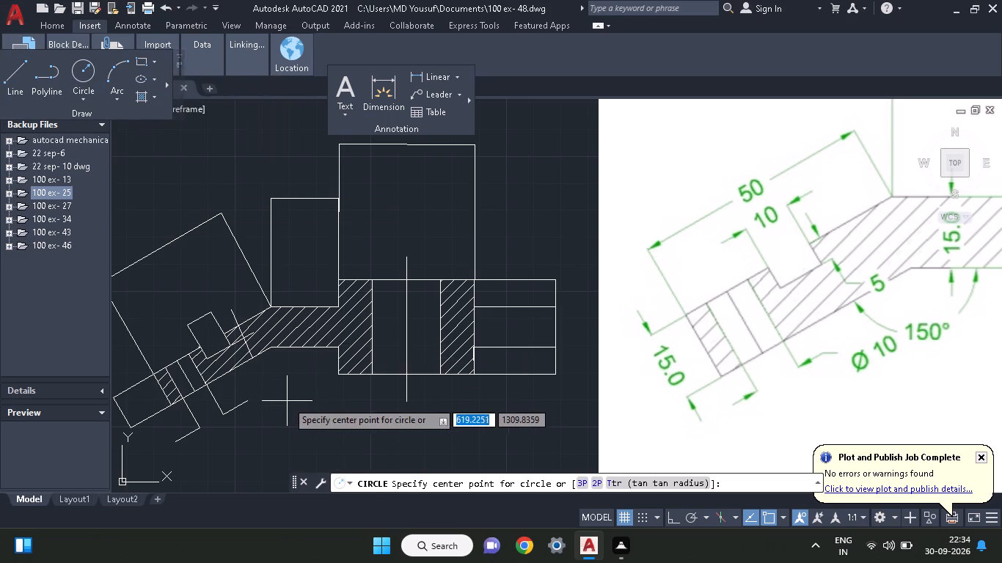
pyautogui.click(277, 347)
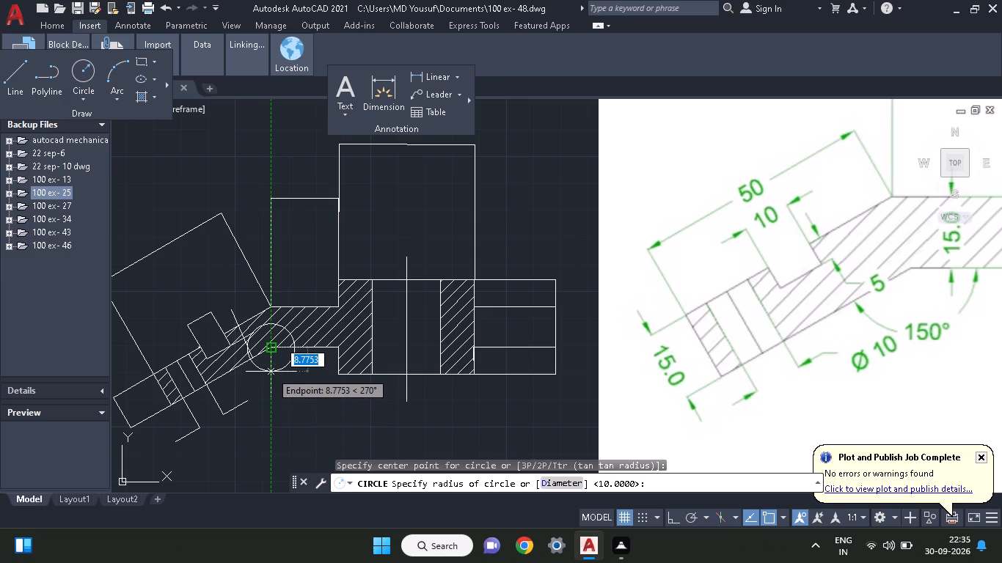
pyautogui.click(268, 386)
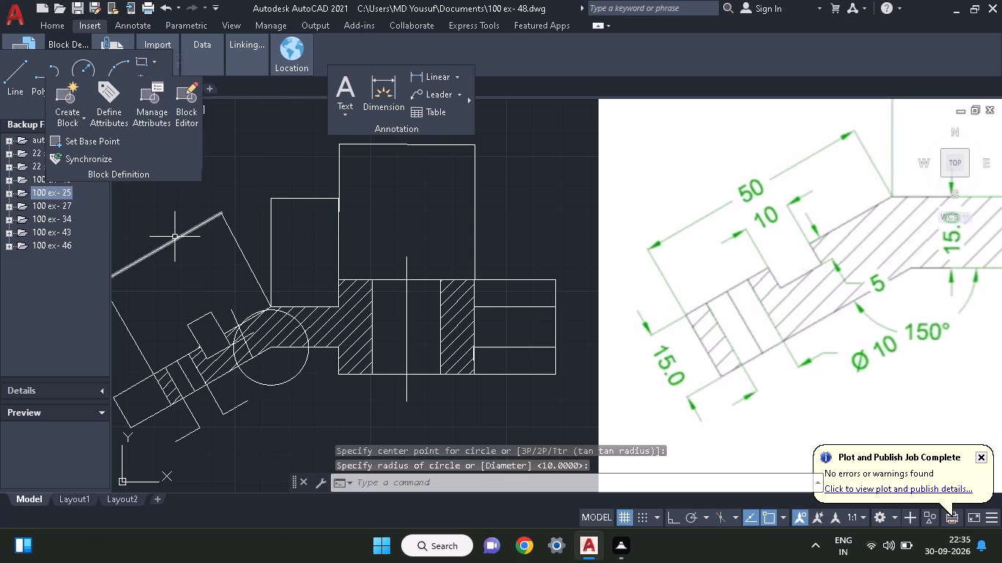
# Trim away the circle's portions inside and above the hatched arm, leaving only the angle arc below the bend.
pyautogui.write('TR')
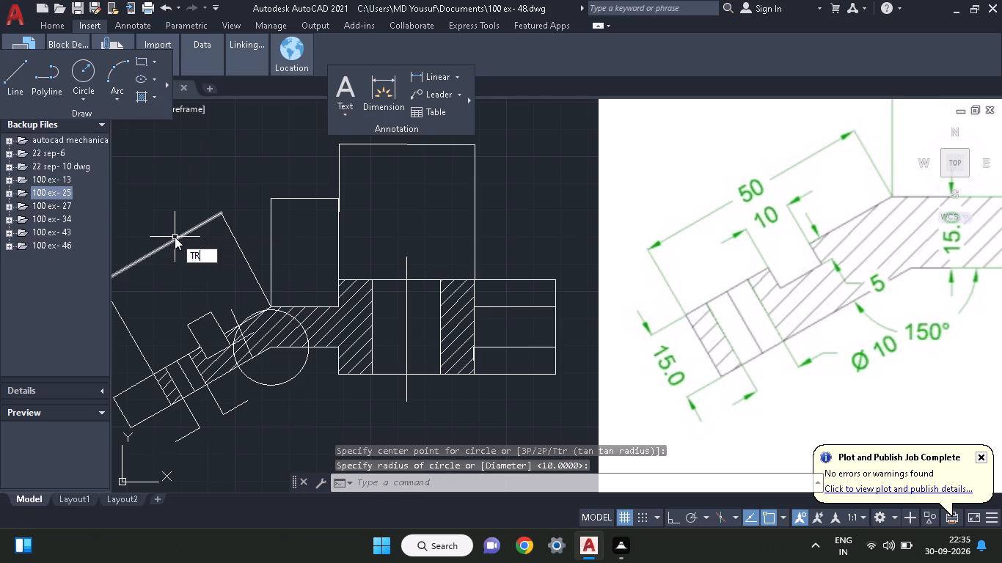
pyautogui.click(205, 270)
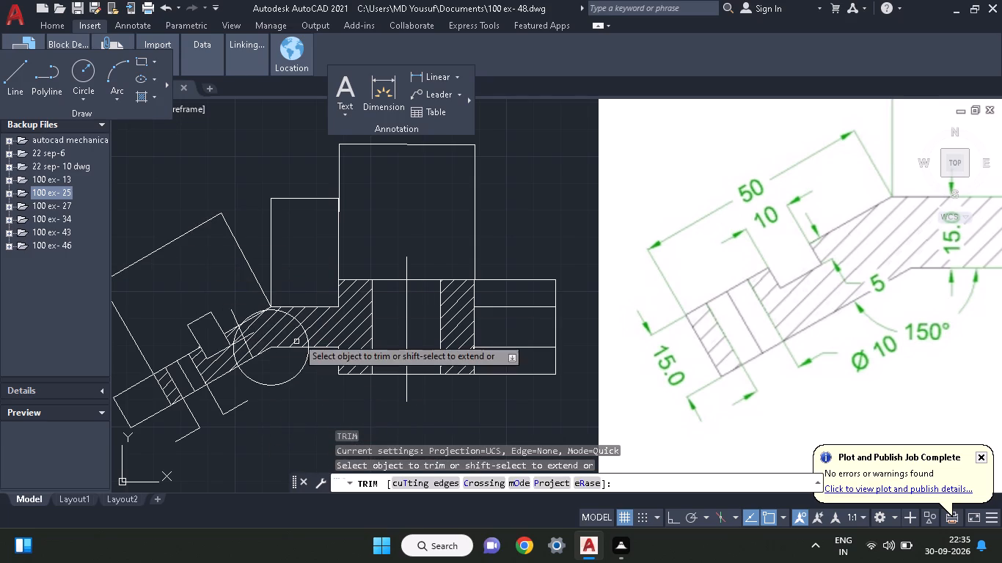
pyautogui.click(297, 325)
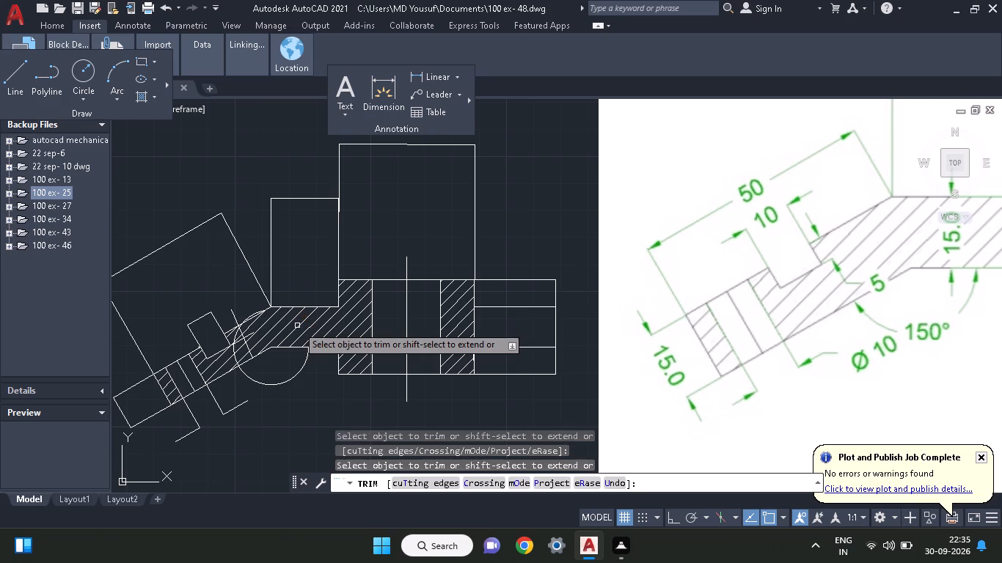
pyautogui.rightClick(300, 271)
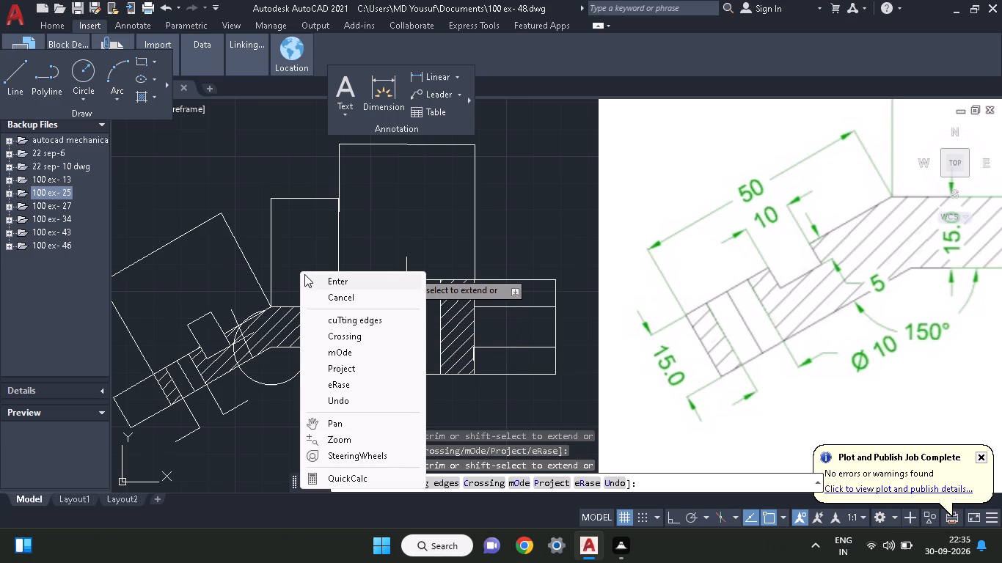
pyautogui.click(312, 286)
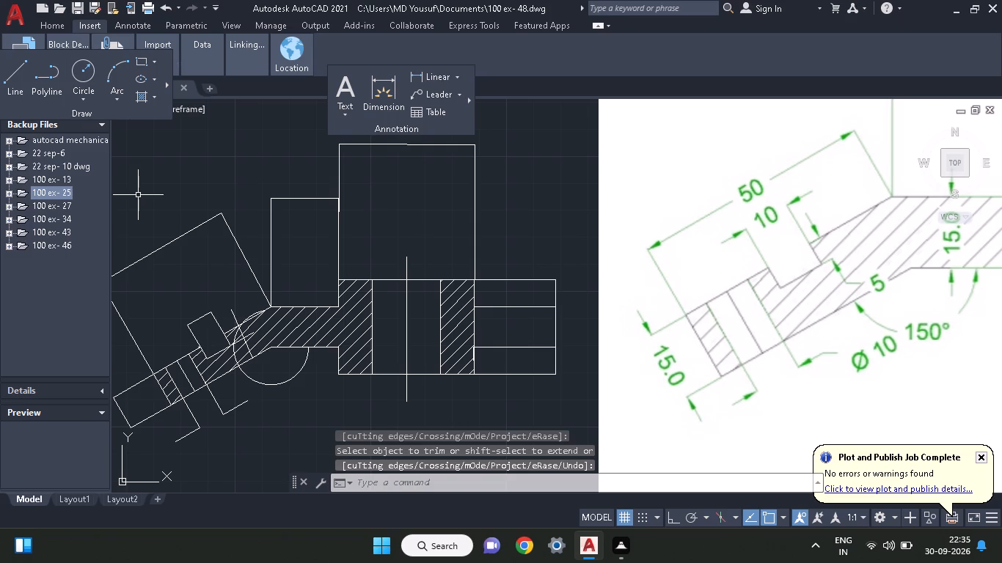
pyautogui.write('TR')
pyautogui.press('space')
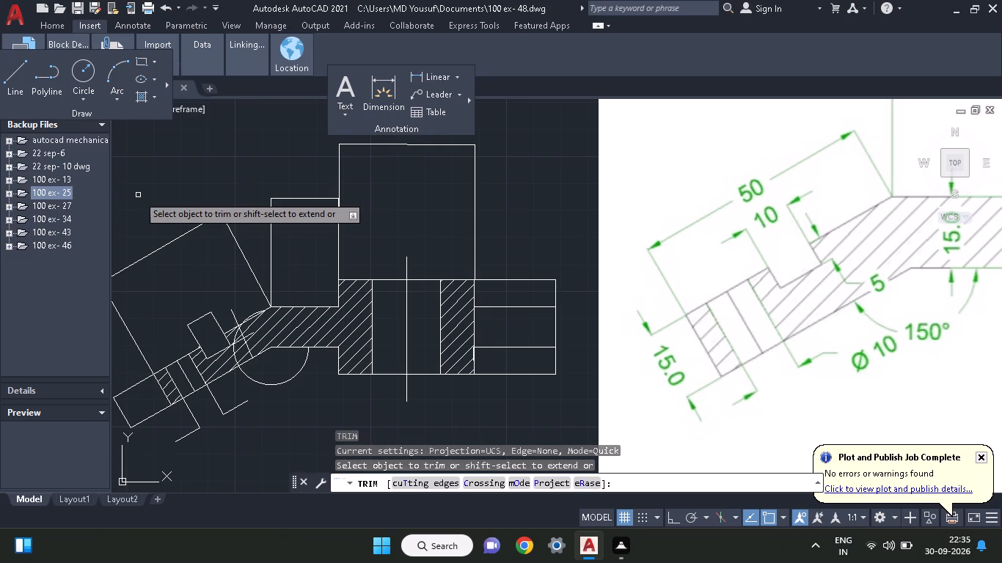
pyautogui.click(235, 338)
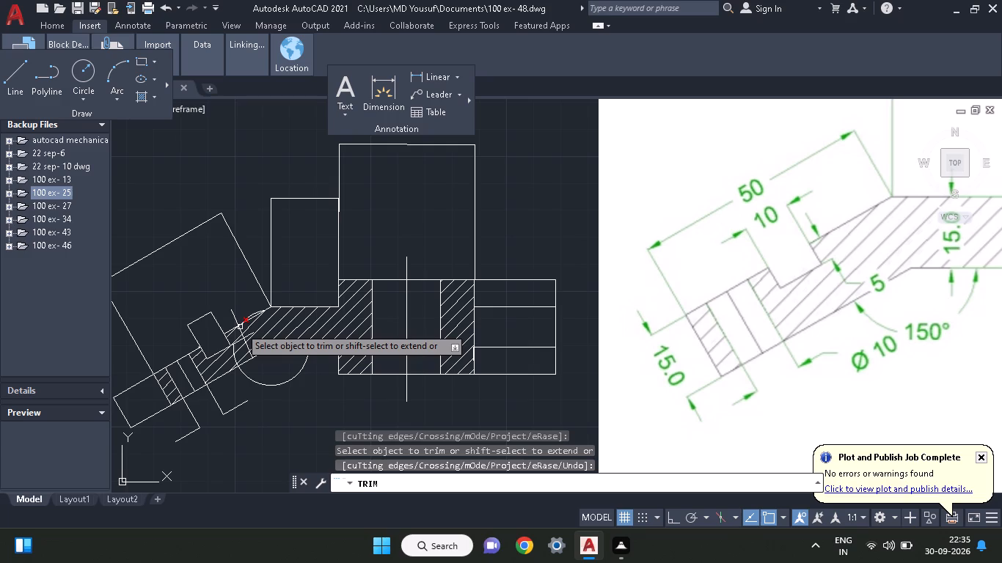
pyautogui.click(240, 327)
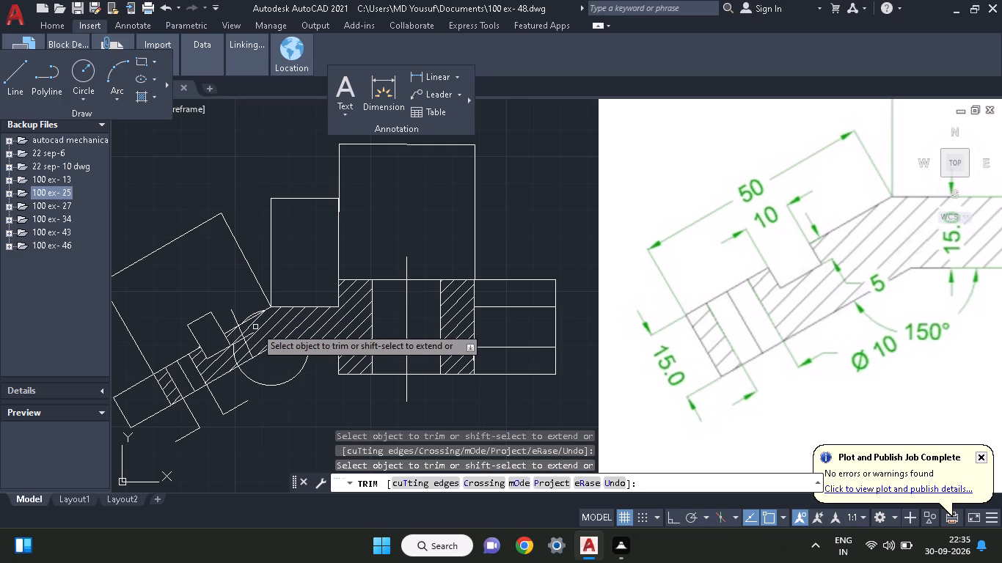
pyautogui.click(255, 312)
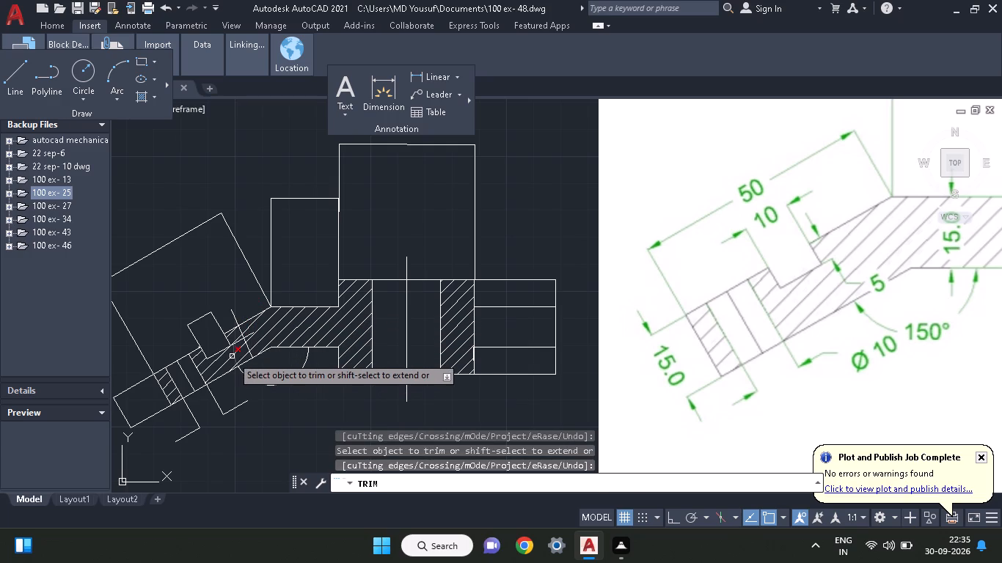
pyautogui.click(232, 354)
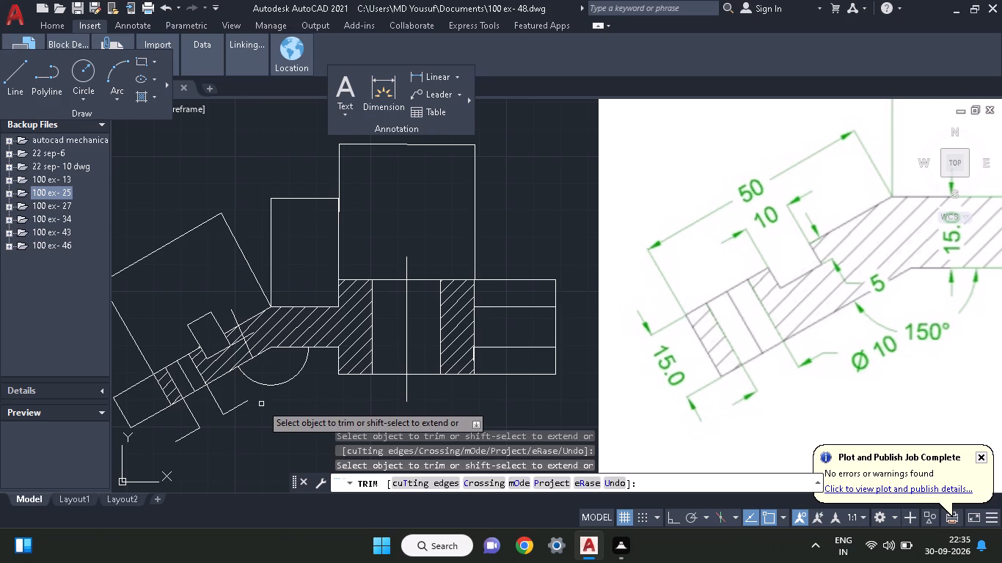
pyautogui.rightClick(354, 400)
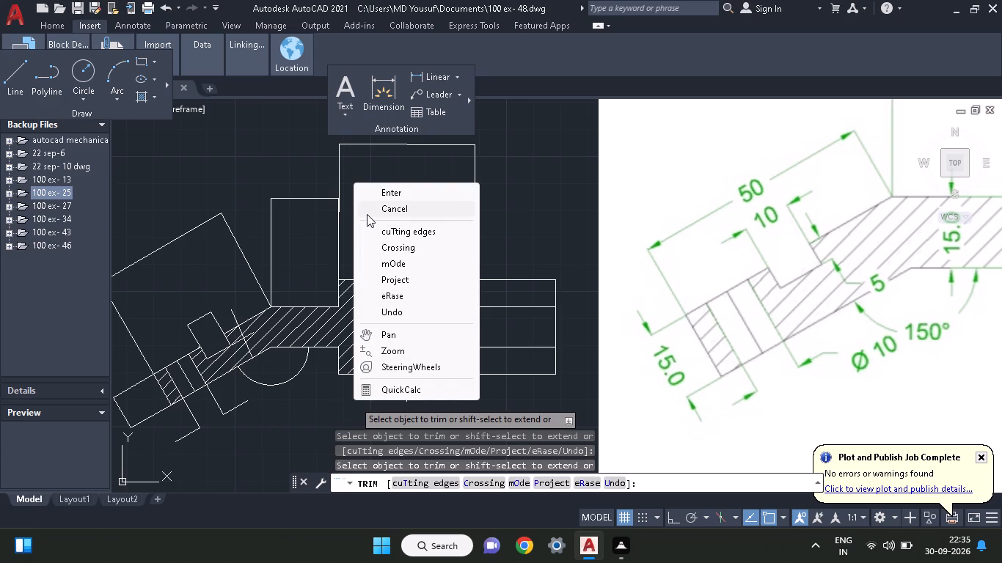
pyautogui.click(383, 199)
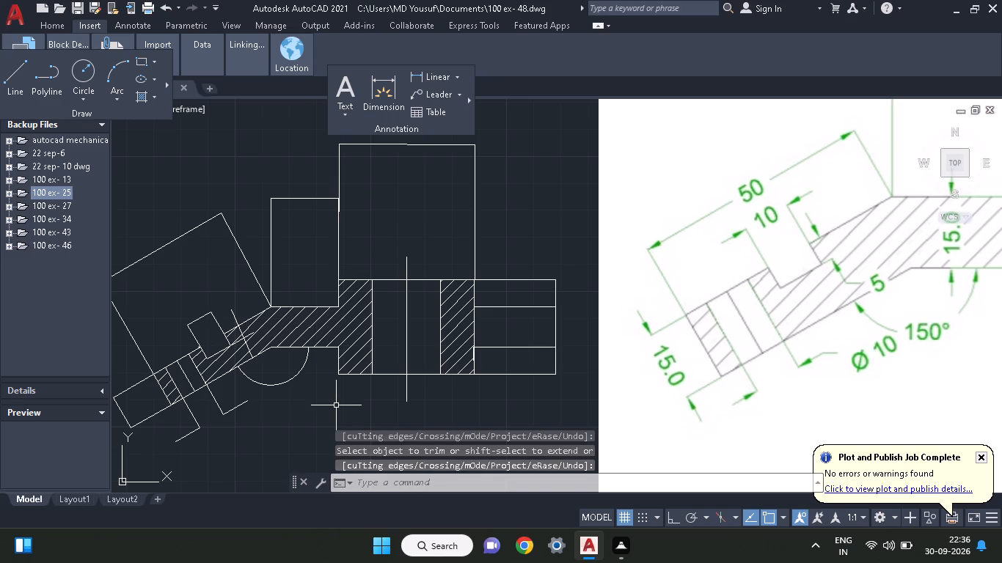
# Draw a small triangle below the part as an arrowhead: three sides, inscribed in a circle of about 3 radius, pointing horizontally right.
pyautogui.write('POL')
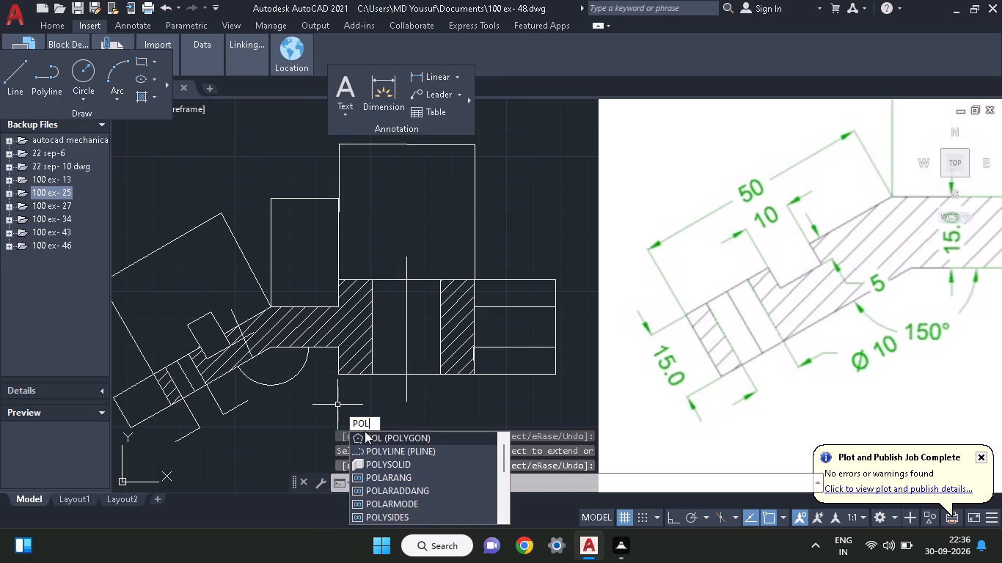
pyautogui.click(367, 441)
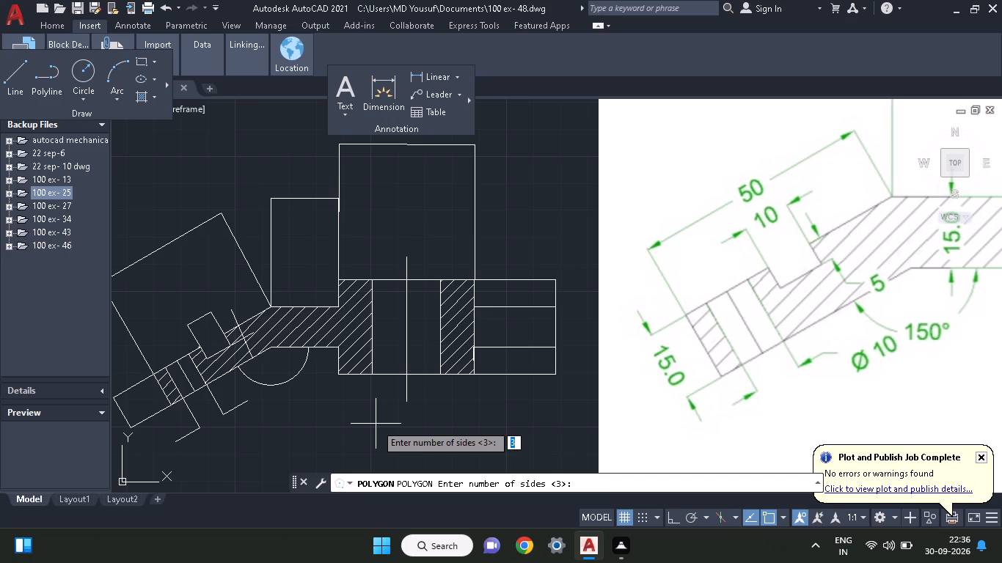
pyautogui.press('Return')
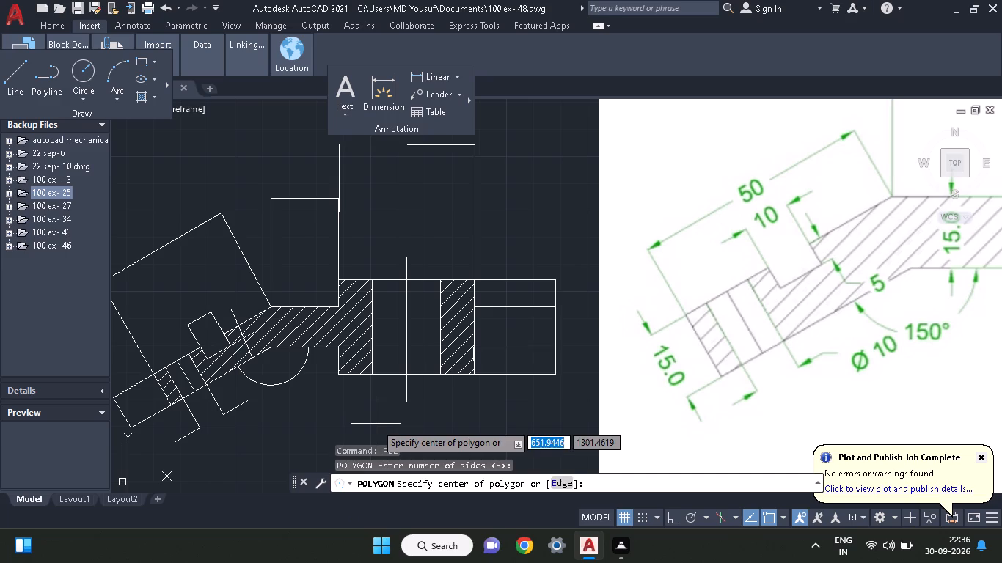
pyautogui.click(376, 424)
pyautogui.moveTo(421, 465); pyautogui.dragTo(376, 424)
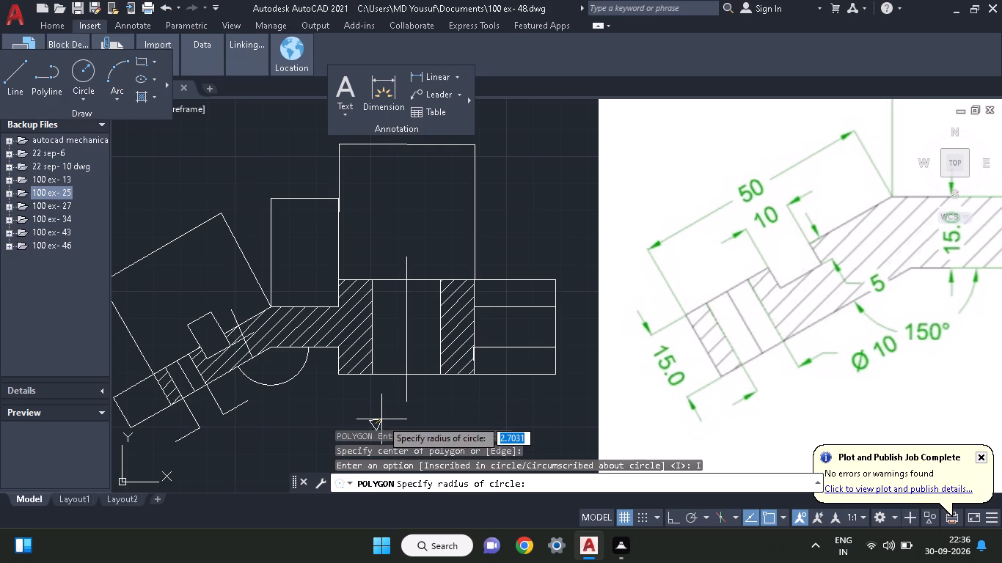
pyautogui.press('F8')
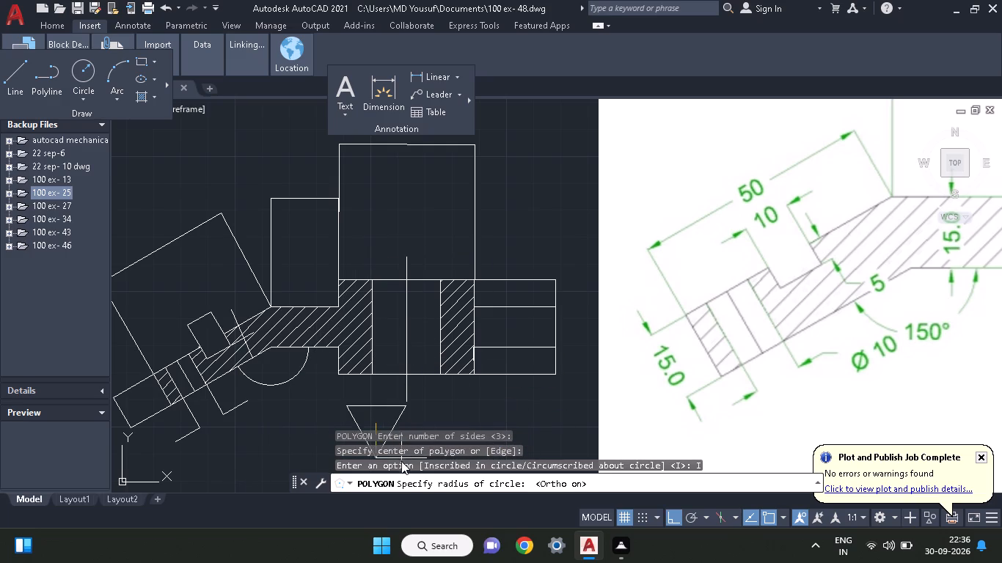
pyautogui.click(384, 427)
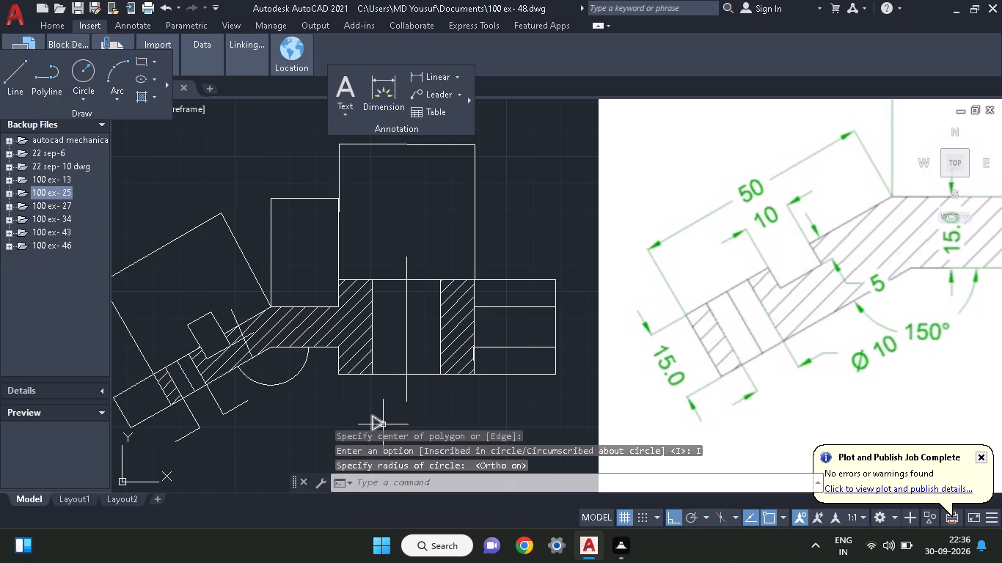
# Copy the triangle by its tip to both ends of the Ø50 dimension line and both ends of the 25 dimension line above the part.
pyautogui.click(379, 421)
pyautogui.rightClick(379, 421)
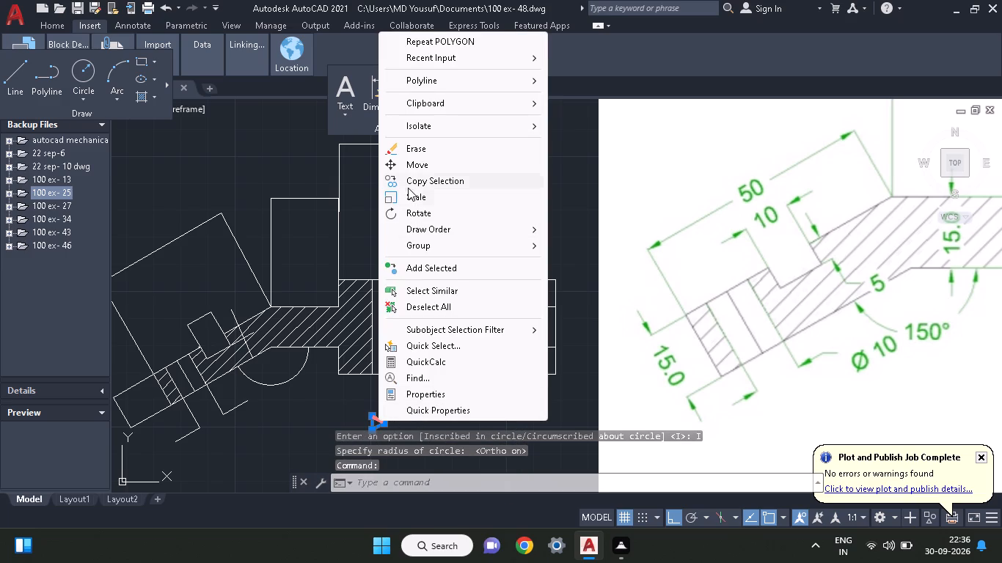
pyautogui.click(408, 177)
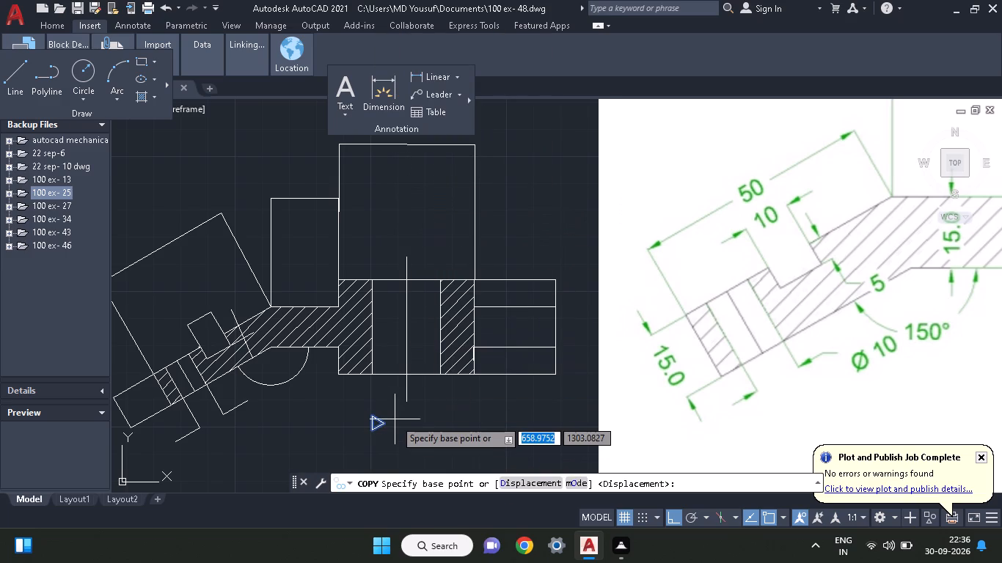
pyautogui.click(387, 423)
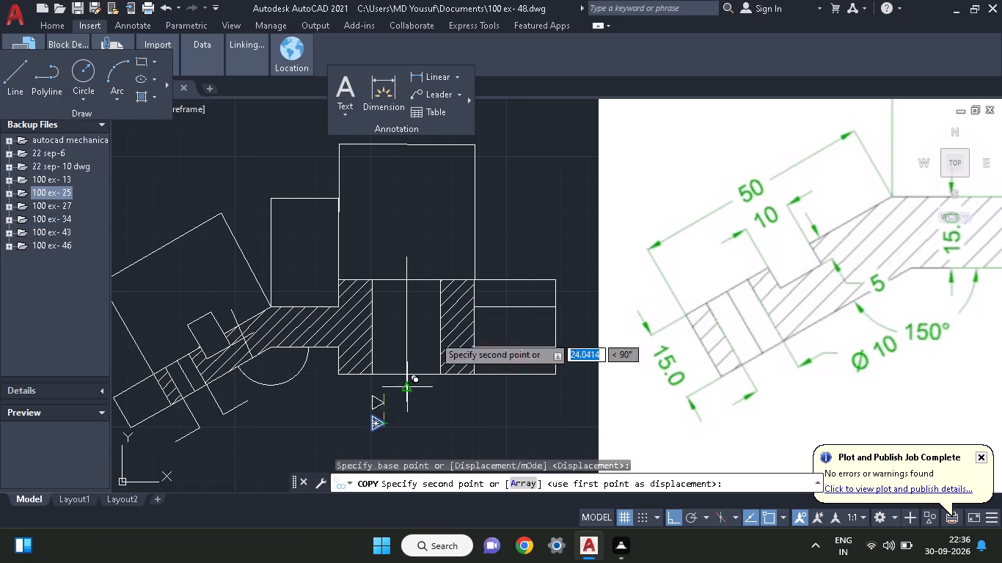
pyautogui.click(478, 146)
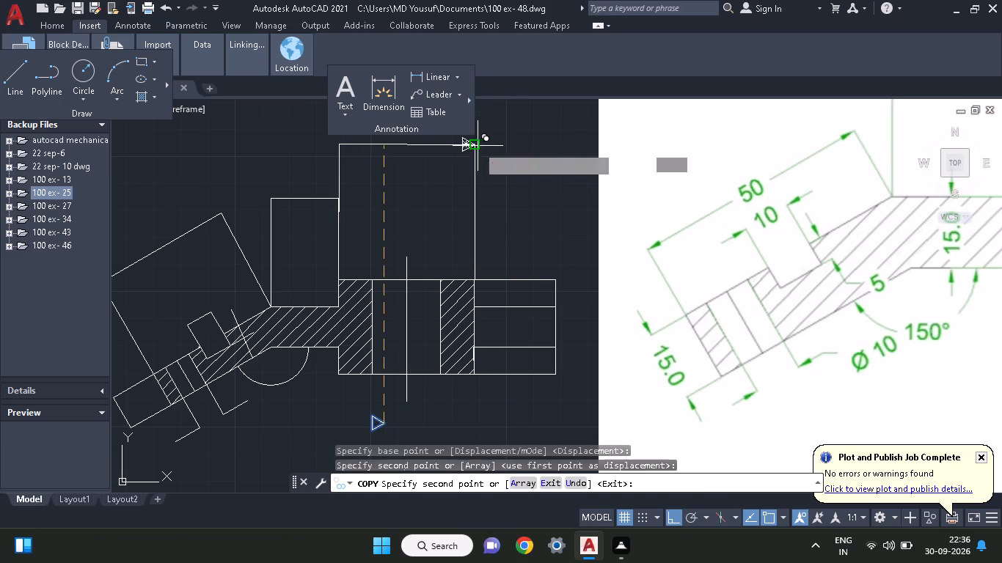
pyautogui.click(337, 144)
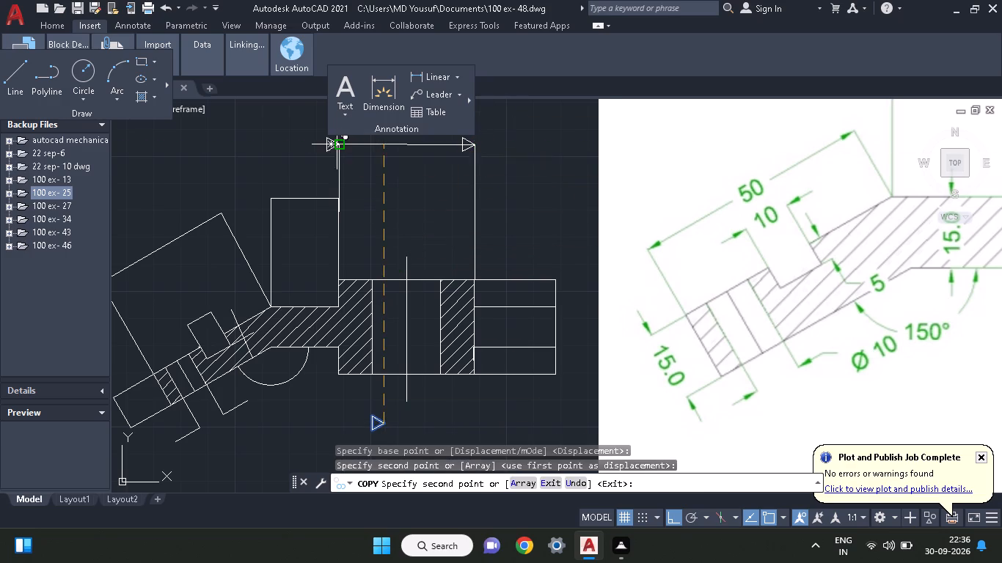
pyautogui.click(336, 199)
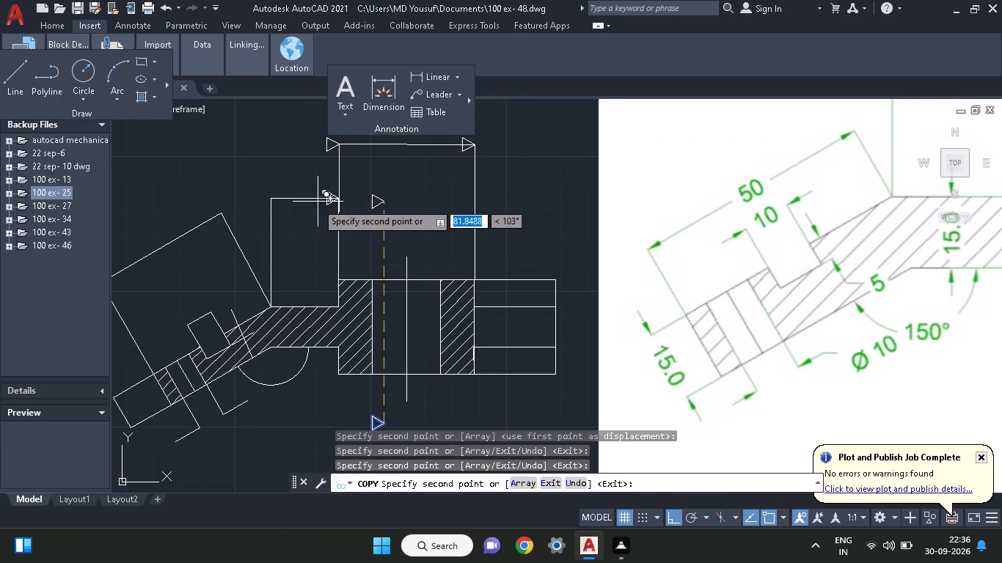
pyautogui.click(271, 199)
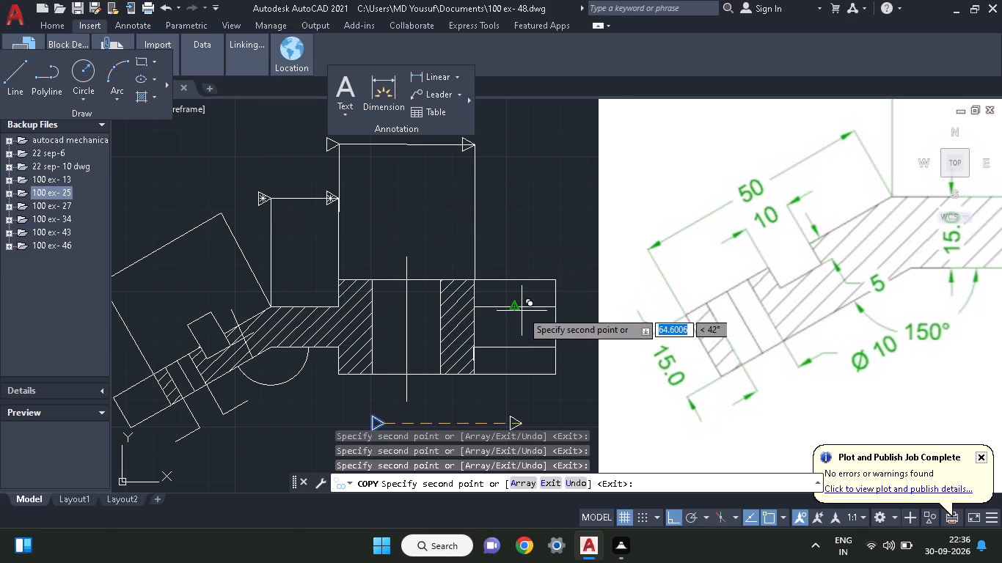
# Place four more triangle copies at the outer ends of the horizontal extension lines beside the hub's right side.
pyautogui.moveTo(522, 311); pyautogui.dragTo(312, 304, button='middle')
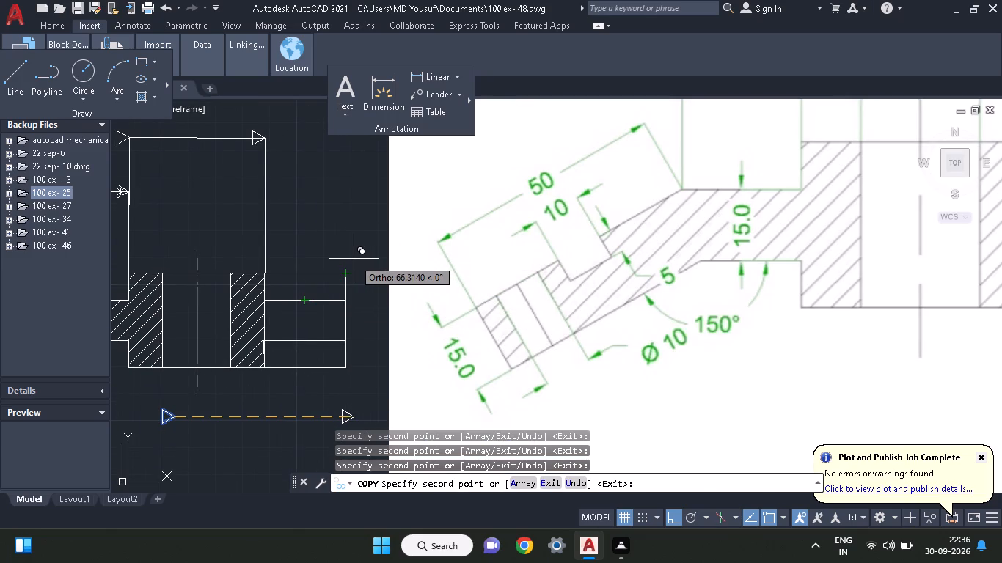
pyautogui.keyDown('ctrl'); pyautogui.scroll(-1, 354, 259); pyautogui.keyUp('ctrl')
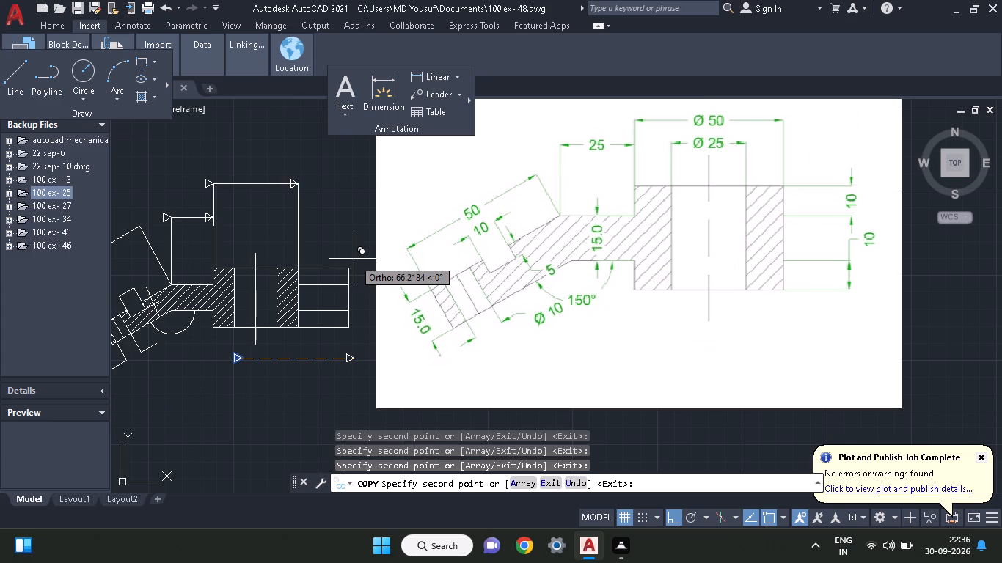
pyautogui.click(345, 272)
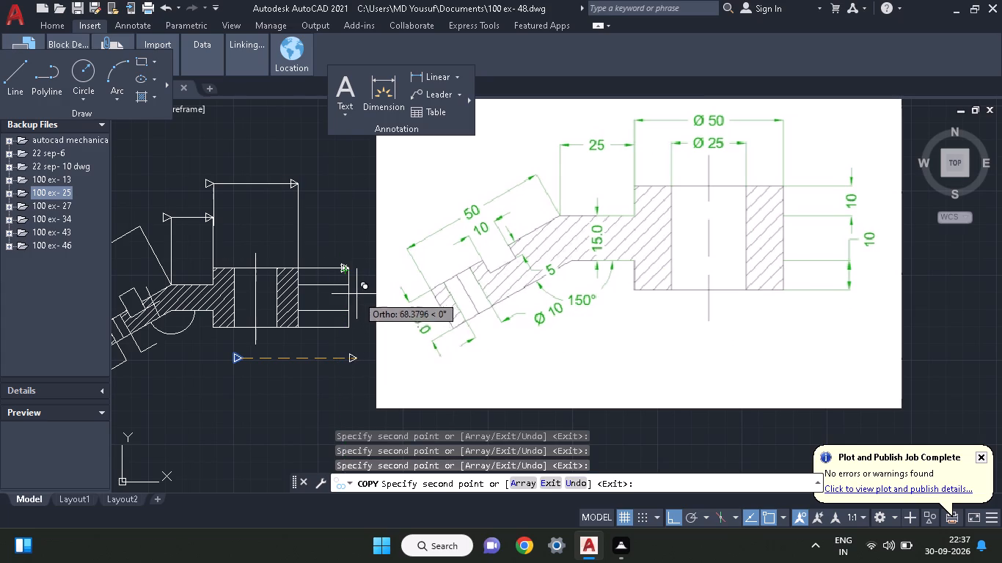
pyautogui.click(350, 288)
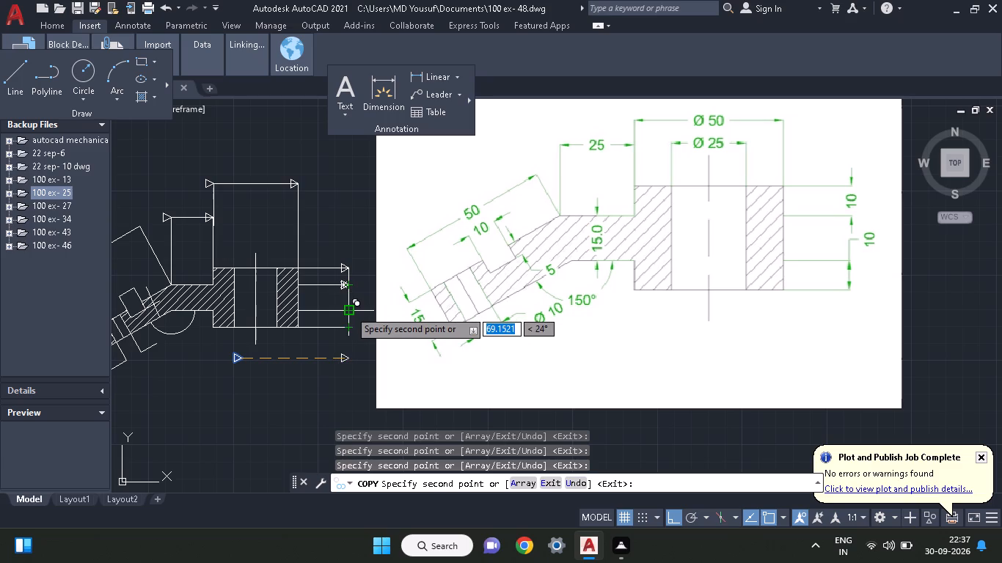
pyautogui.click(349, 310)
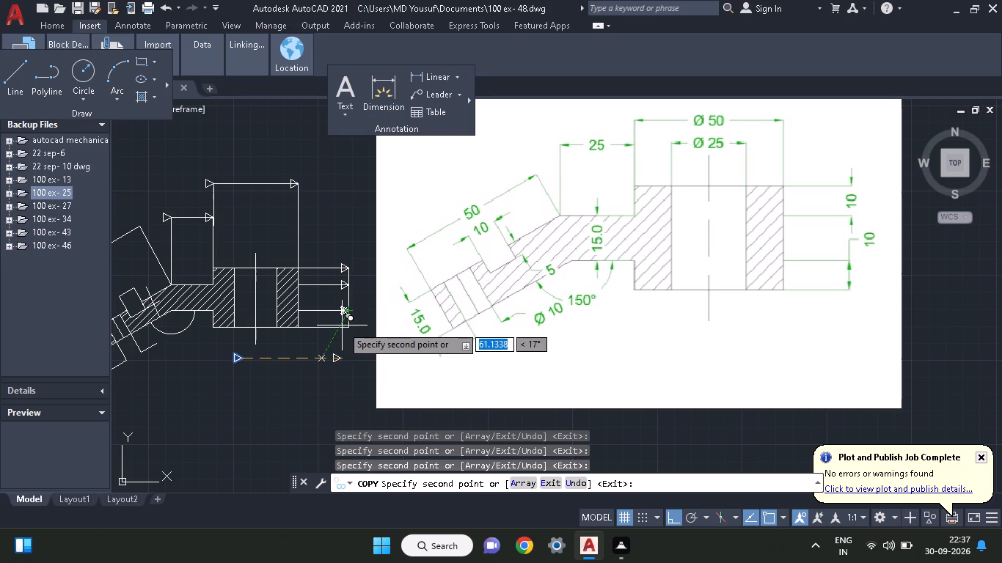
pyautogui.click(346, 325)
# Place triangle copies on the small hole's two extension lines below the arm and at both ends of the arm-end thickness line.
pyautogui.moveTo(299, 341); pyautogui.dragTo(340, 350, button='middle')
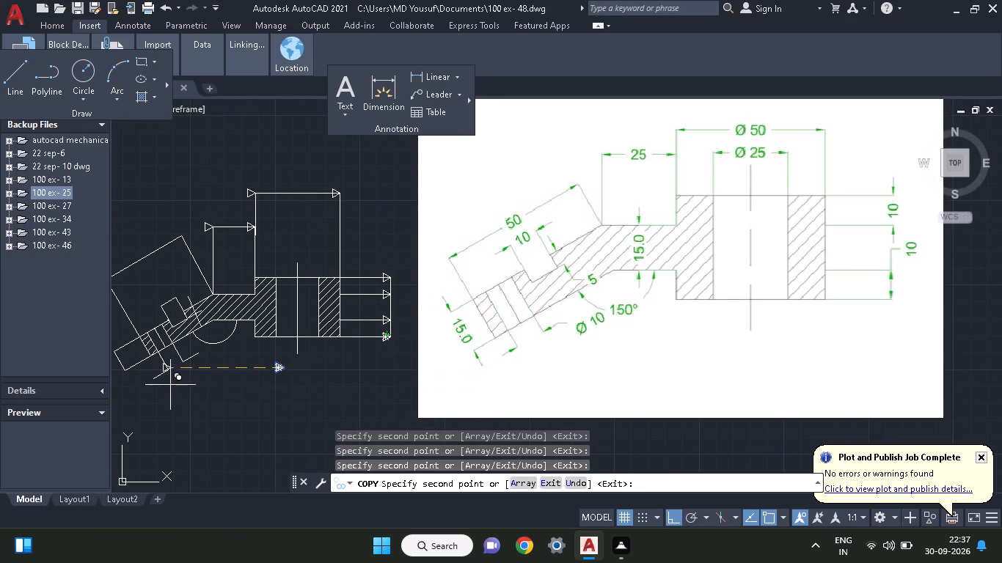
pyautogui.click(172, 375)
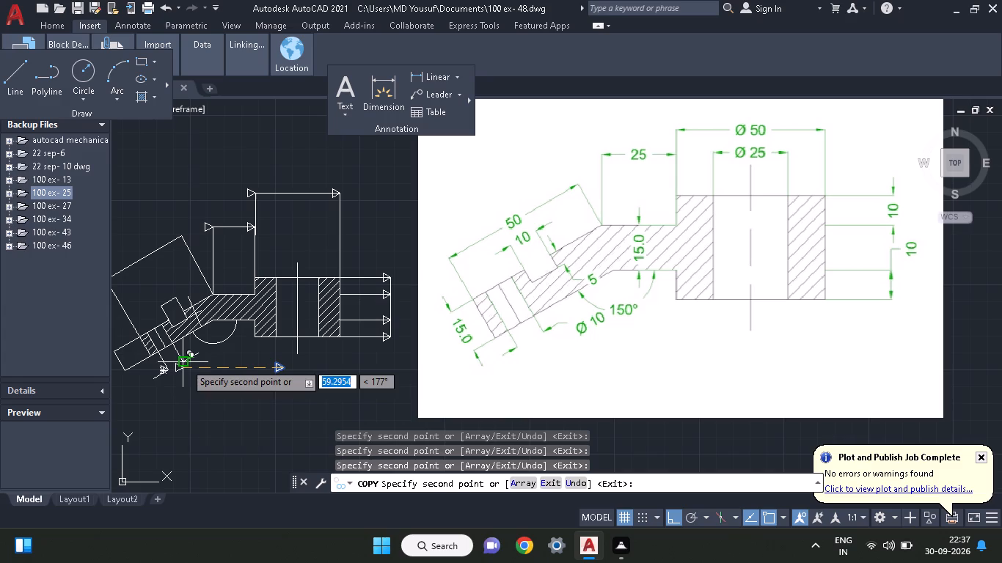
pyautogui.click(185, 363)
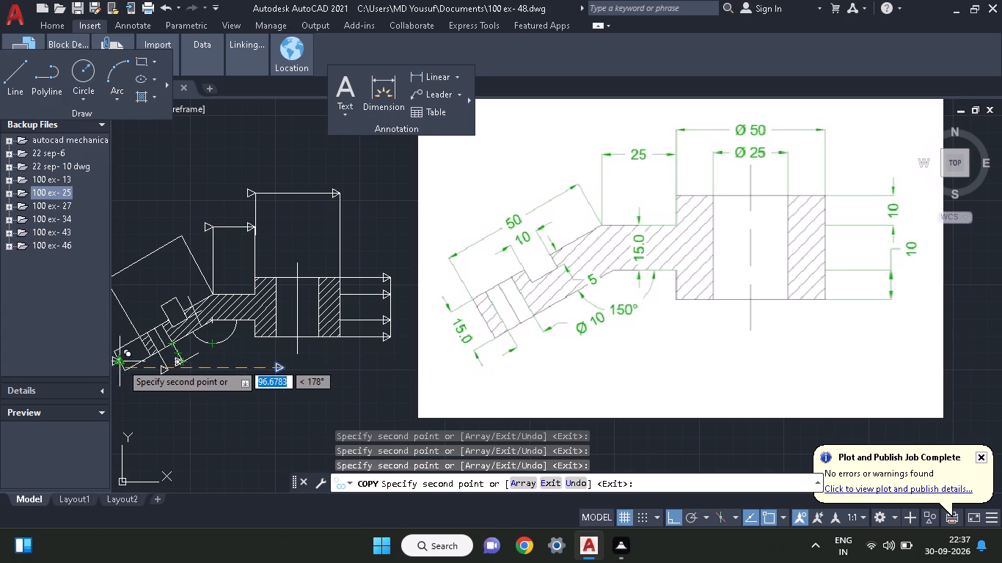
pyautogui.moveTo(121, 363); pyautogui.dragTo(147, 367, button='middle')
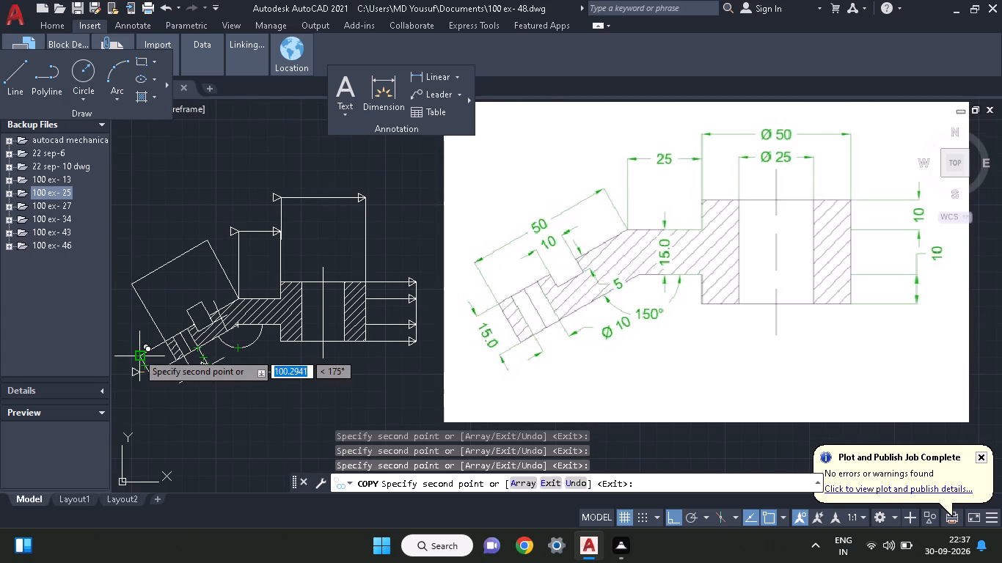
pyautogui.click(137, 353)
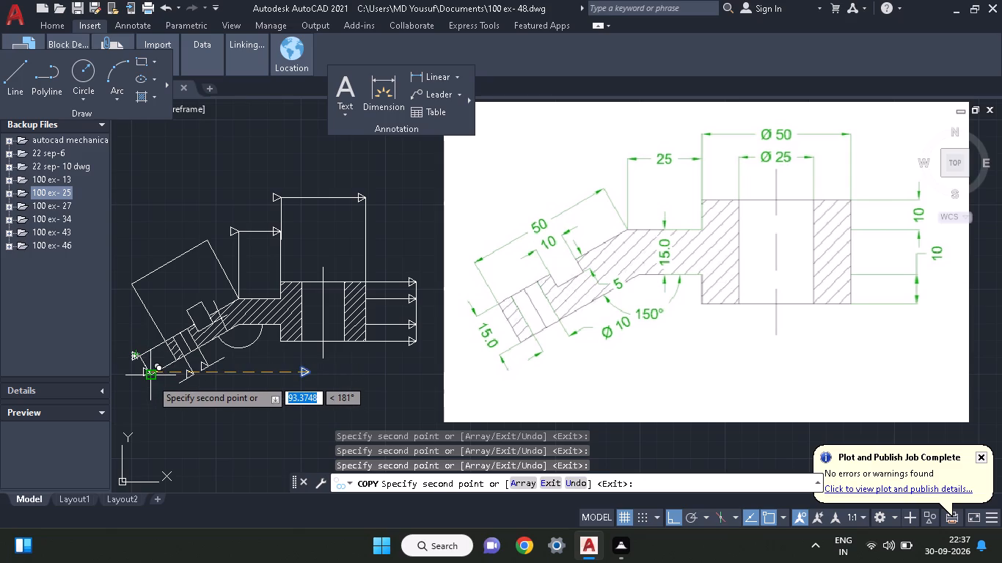
pyautogui.click(151, 379)
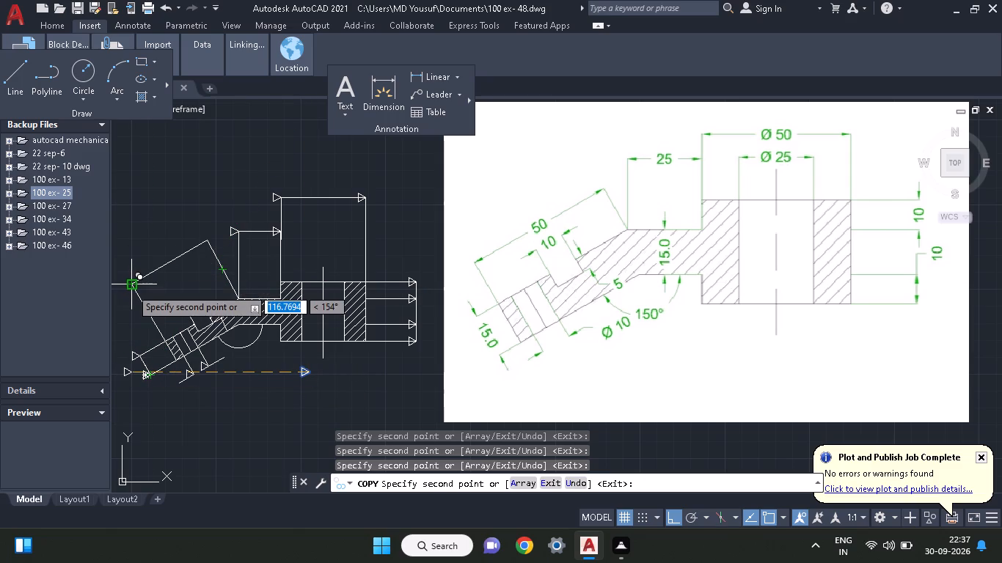
# Place triangle copies at both ends of the angled 50 dimension line, beside the notch's depth marks, and at its width line's ends.
pyautogui.click(131, 288)
pyautogui.click(207, 240)
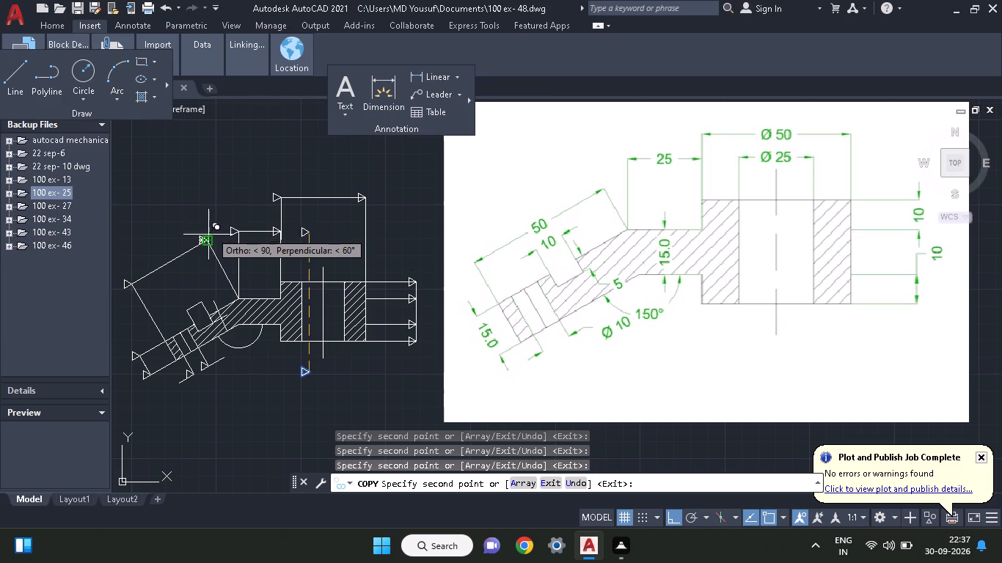
pyautogui.click(213, 309)
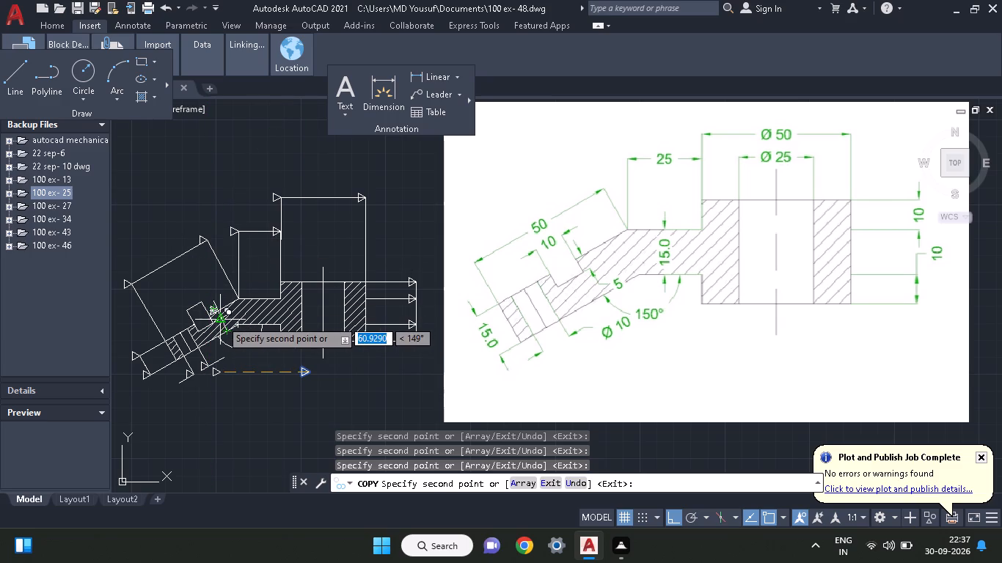
pyautogui.click(221, 320)
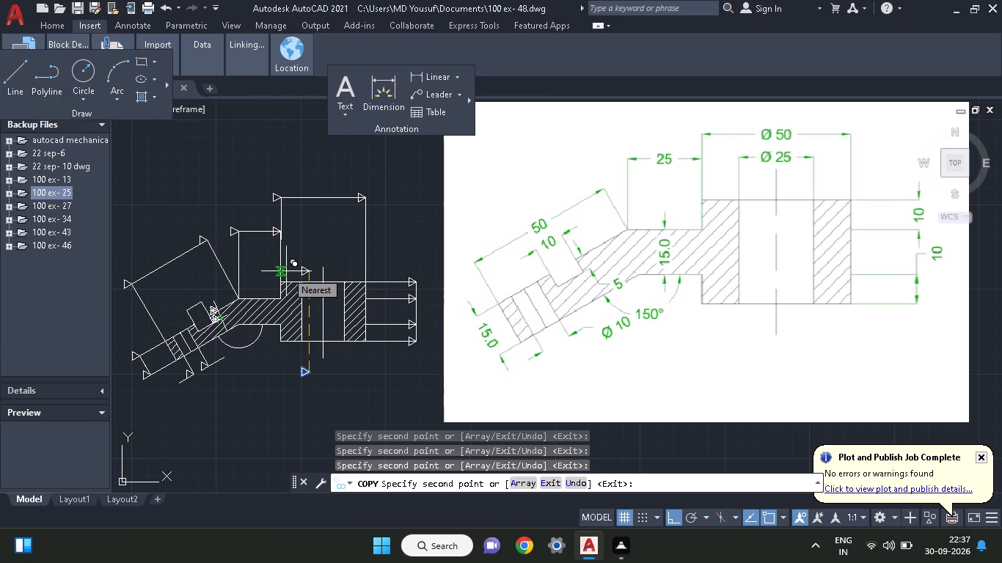
pyautogui.click(186, 313)
pyautogui.click(203, 303)
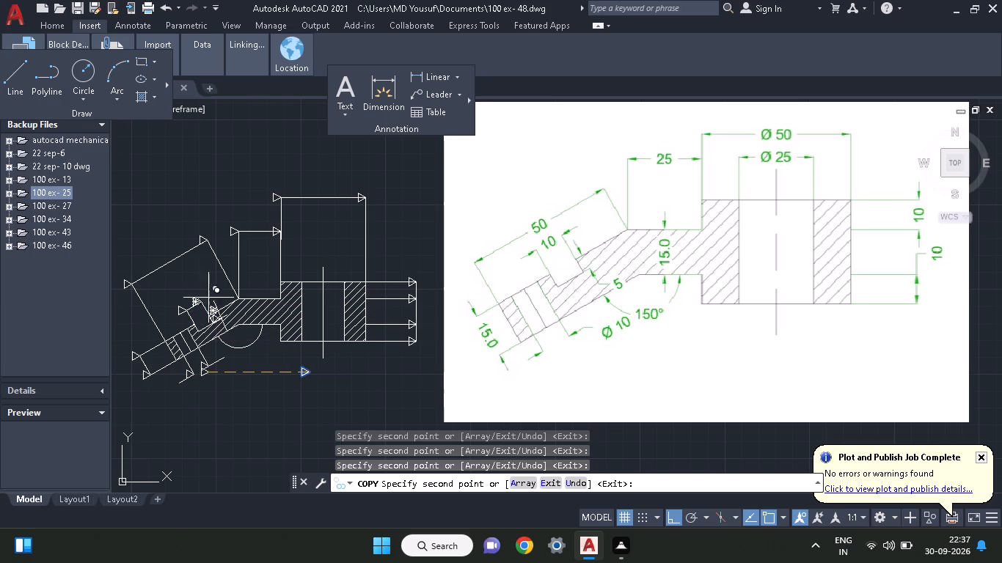
pyautogui.moveTo(249, 277); pyautogui.dragTo(231, 277, button='middle')
pyautogui.moveTo(340, 281); pyautogui.dragTo(244, 281, button='middle')
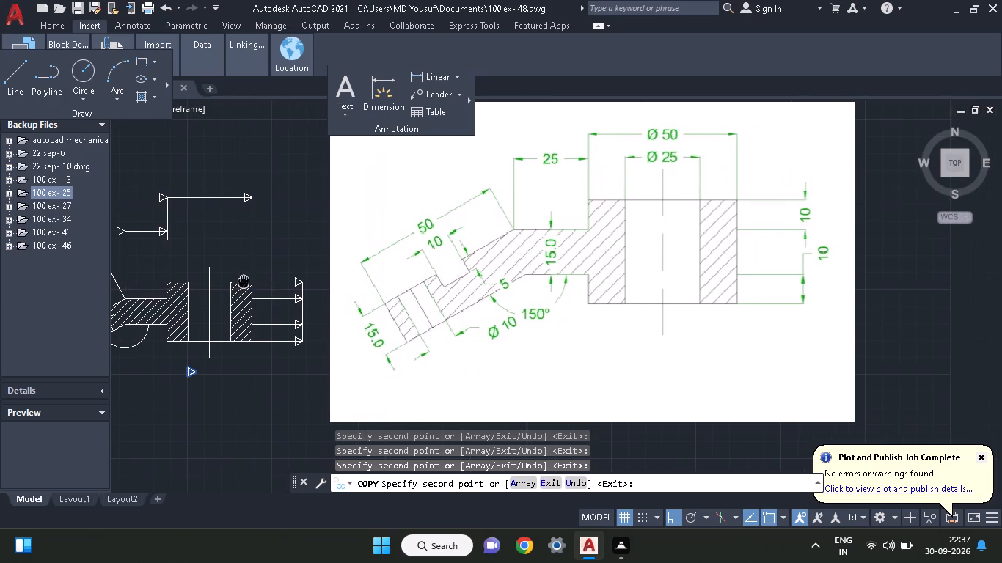
pyautogui.moveTo(244, 281); pyautogui.dragTo(260, 284, button='middle')
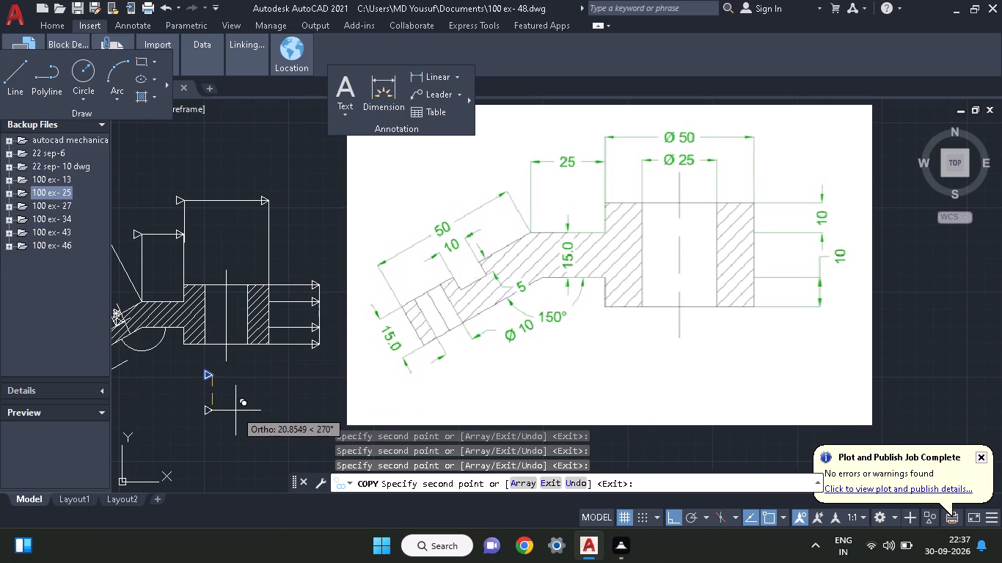
pyautogui.rightClick(237, 405)
pyautogui.click(277, 209)
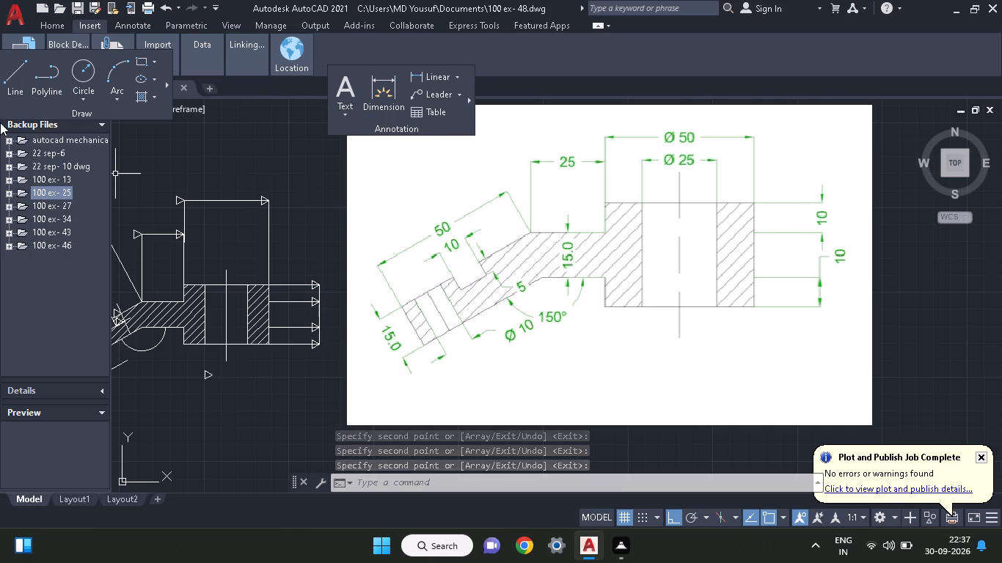
# Draw the Ø25 extension and dimension lines: 25 up from the bore's upper-left corner, 25 across, and down to its upper-right corner.
pyautogui.click(21, 73)
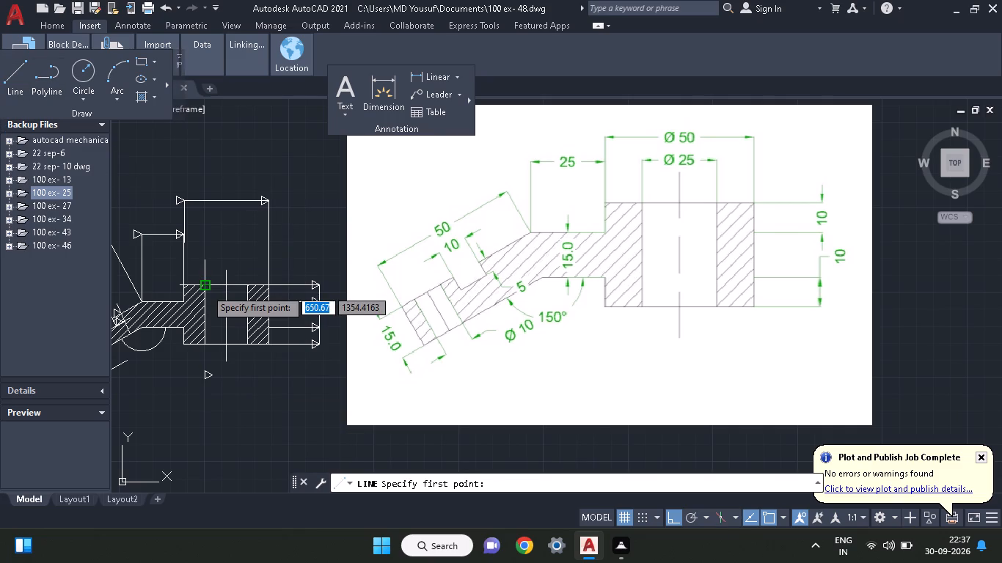
pyautogui.click(205, 289)
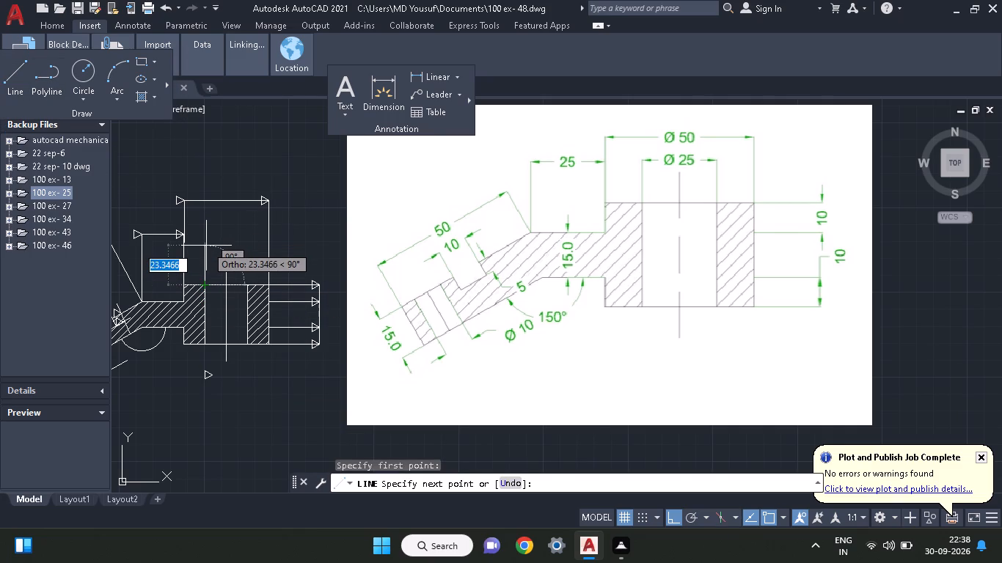
pyautogui.write('25')
pyautogui.press('Return')
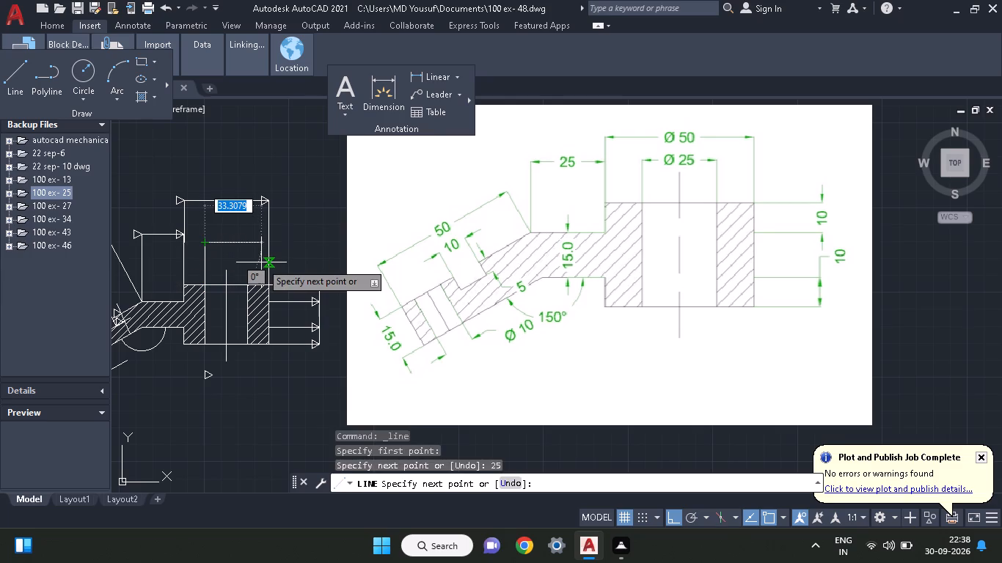
pyautogui.write('25')
pyautogui.press('Return')
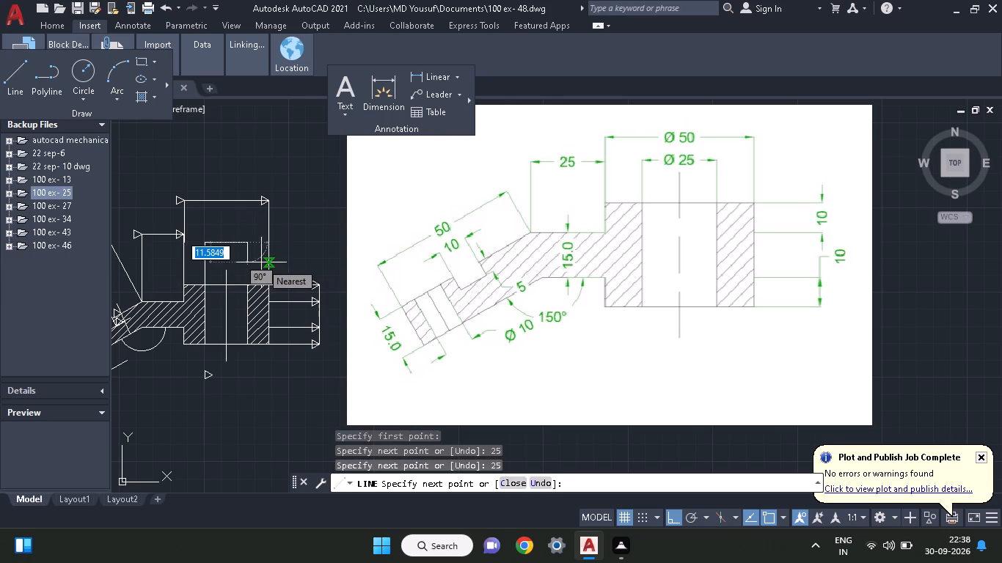
pyautogui.click(248, 289)
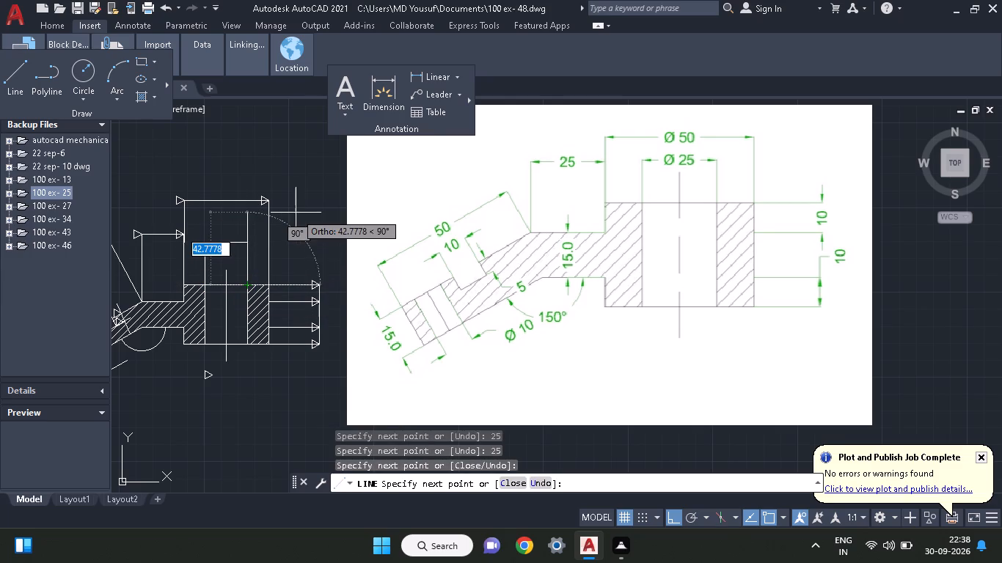
pyautogui.rightClick(296, 213)
pyautogui.click(304, 215)
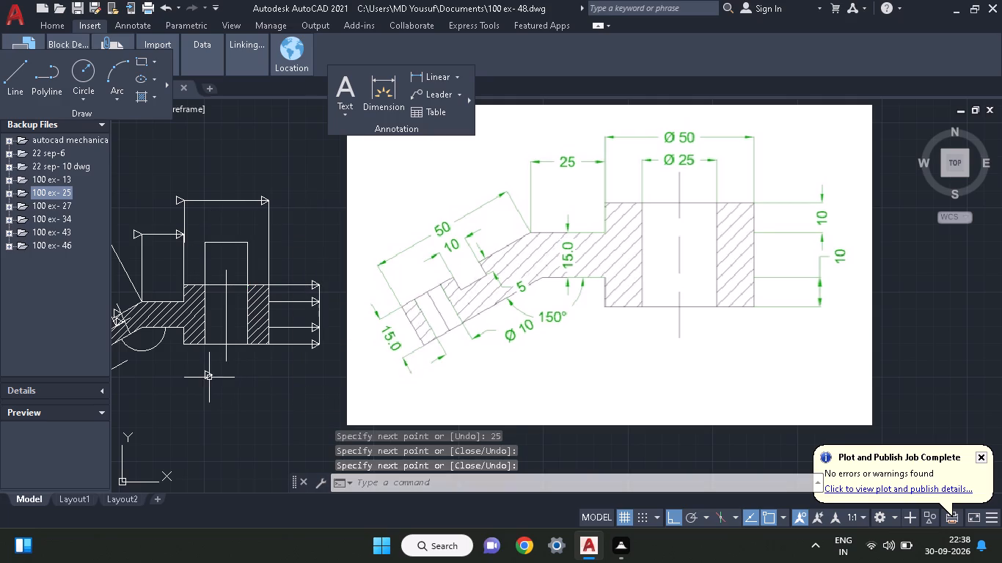
# Copy the spare triangle below the hub by its tip to both ends of the Ø25 dimension line.
pyautogui.click(207, 377)
pyautogui.rightClick(207, 410)
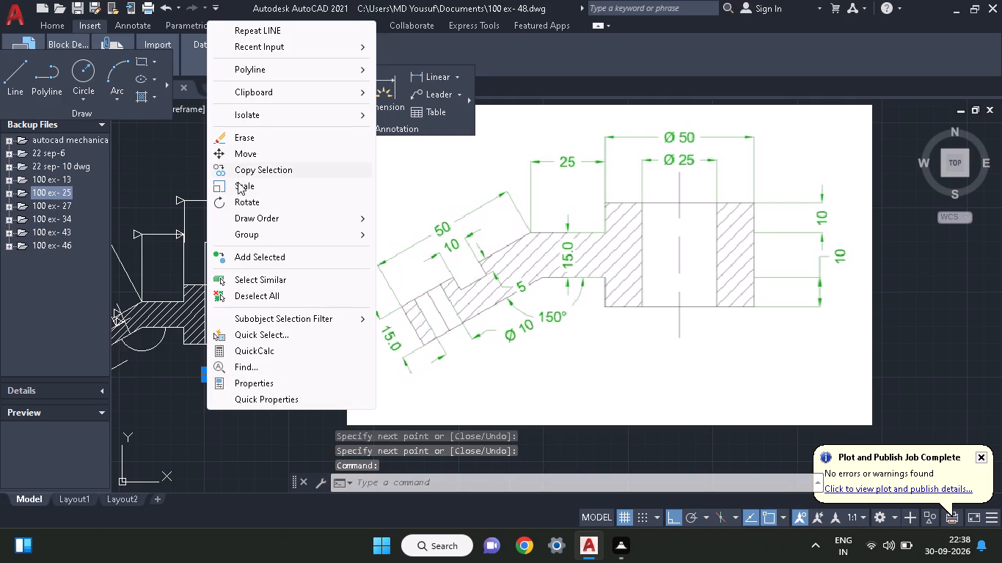
pyautogui.click(237, 167)
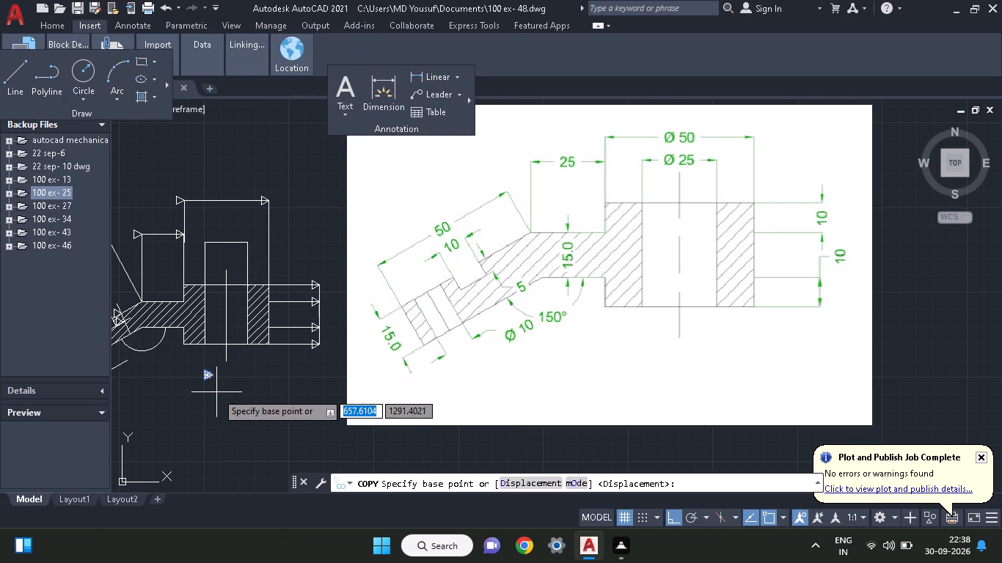
pyautogui.click(216, 377)
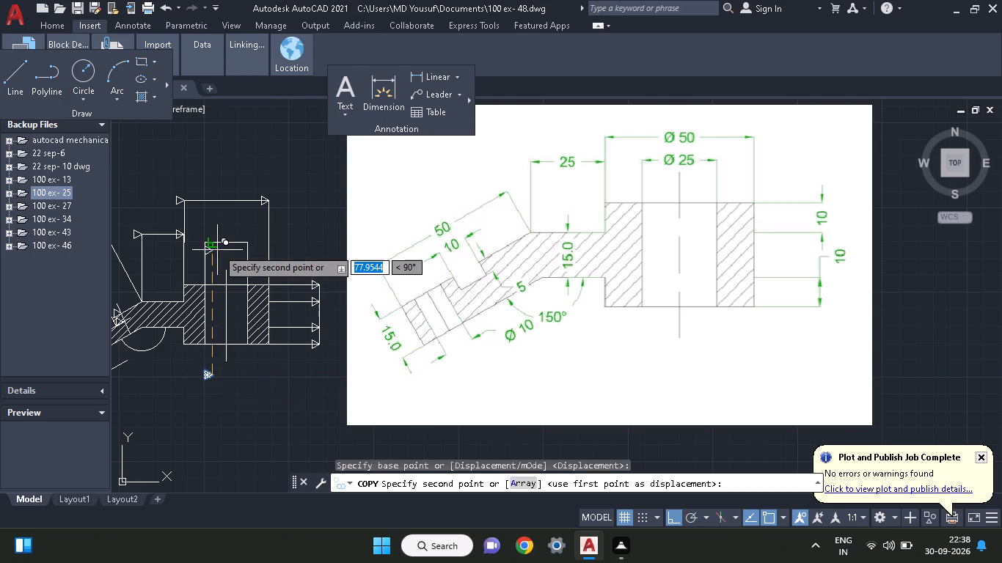
pyautogui.click(249, 242)
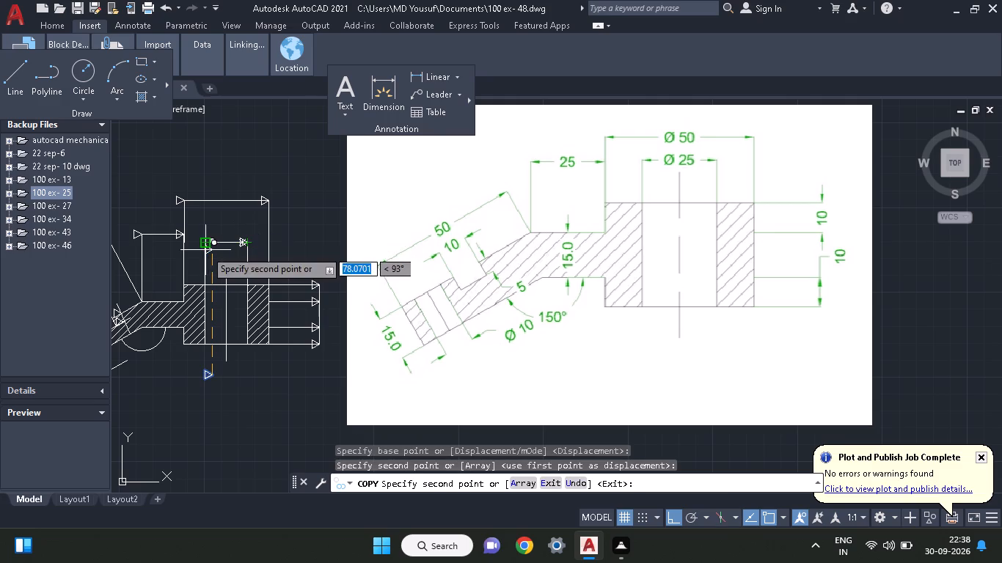
pyautogui.click(205, 243)
pyautogui.rightClick(212, 213)
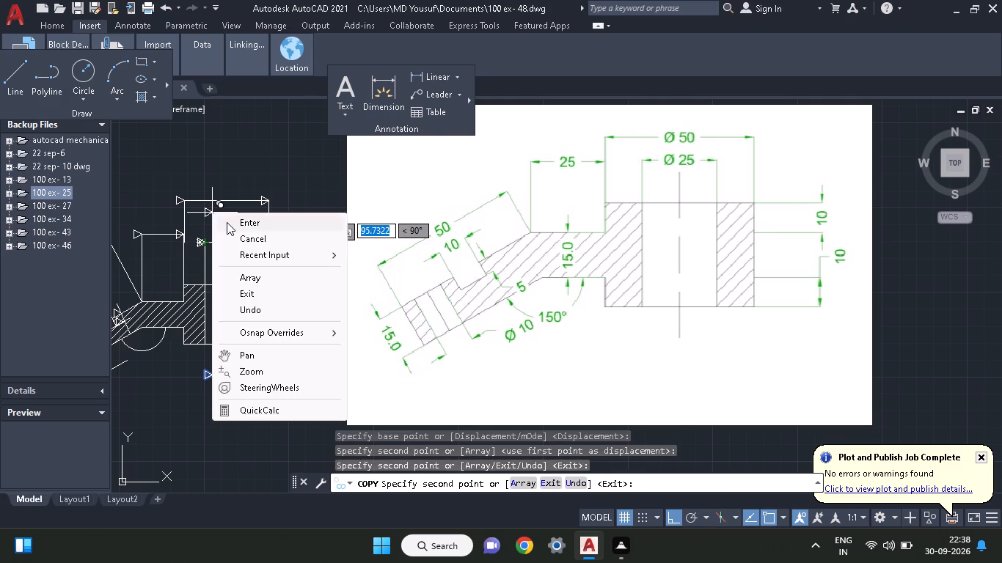
pyautogui.click(227, 222)
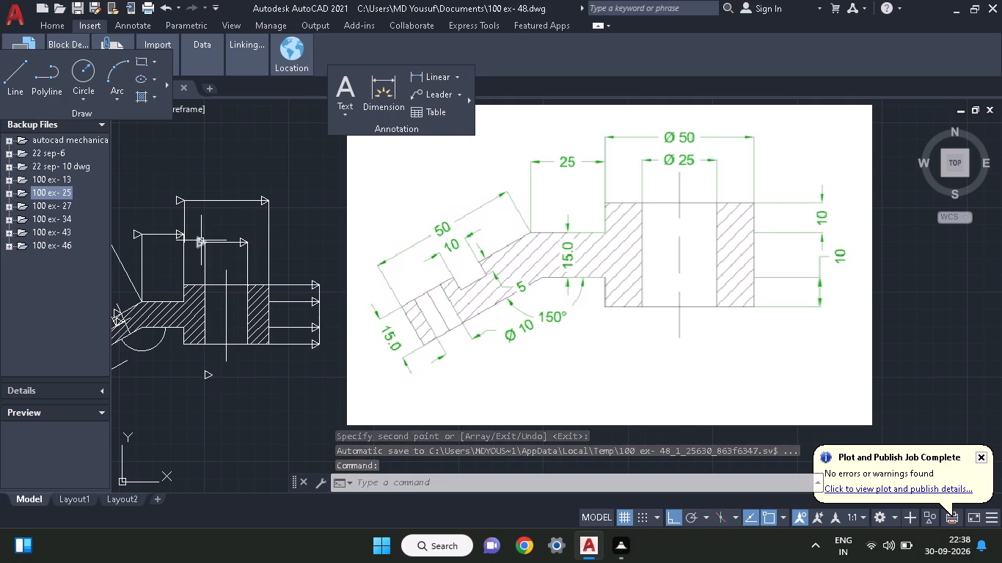
# Rotate the triangle at the left end of the Ø25 dimension line 180° about its tip.
pyautogui.click(200, 249)
pyautogui.rightClick(200, 225)
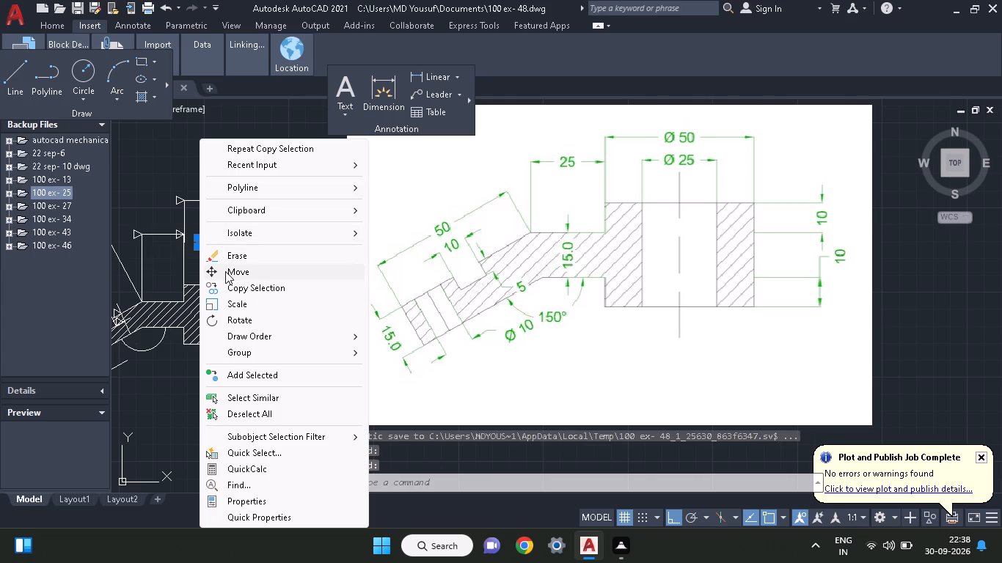
pyautogui.click(228, 322)
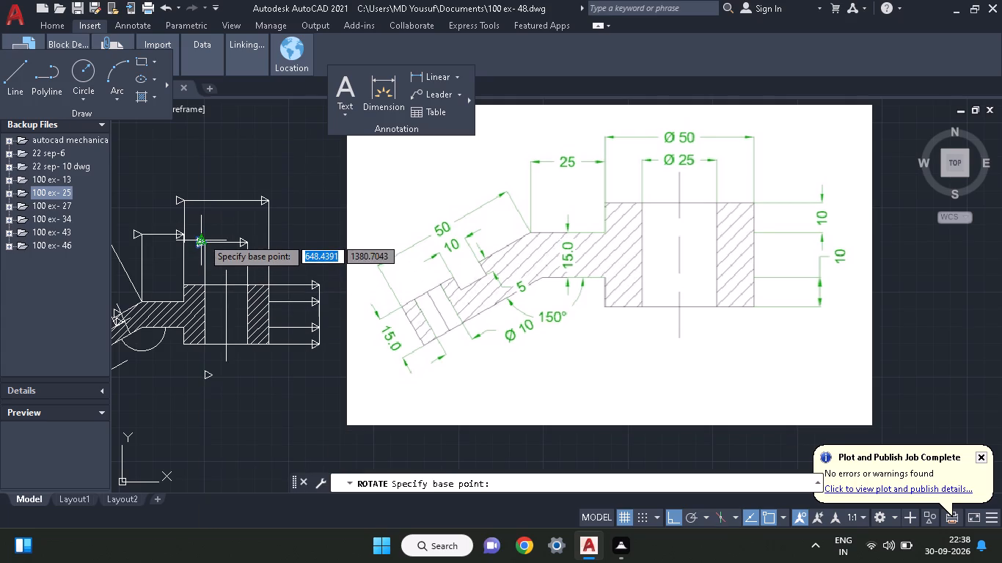
pyautogui.click(206, 240)
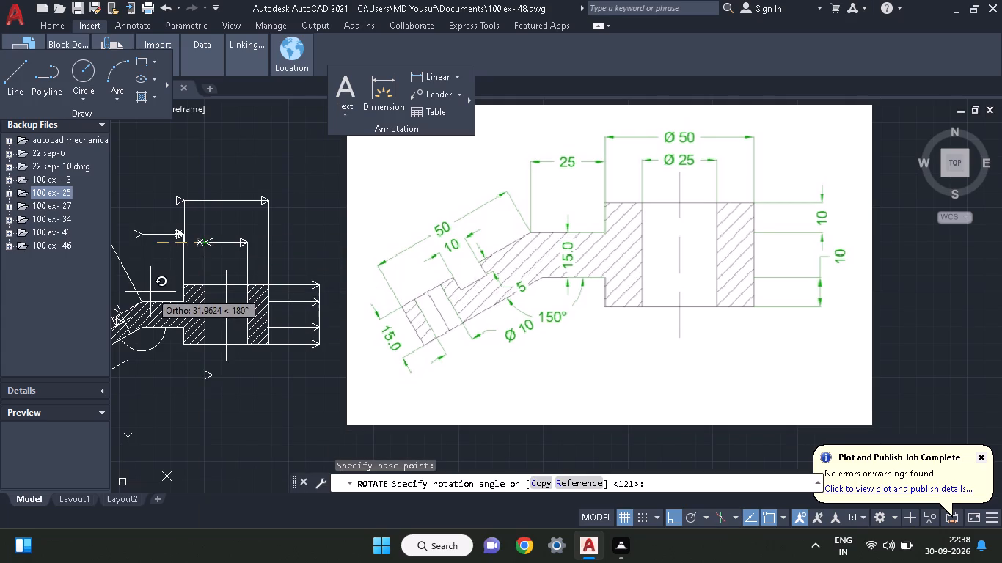
pyautogui.click(150, 292)
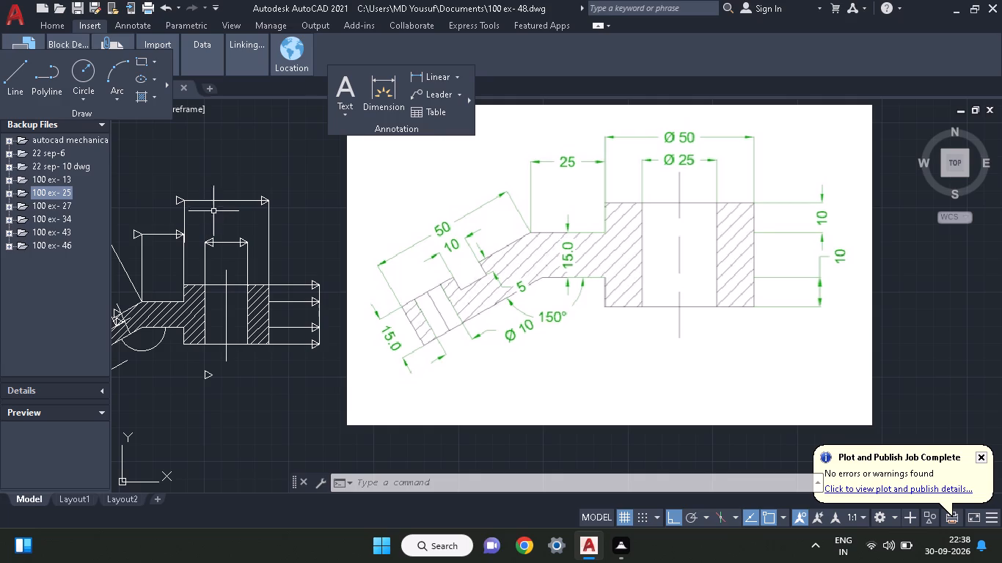
# Rotate the triangle at the left end of the Ø50 dimension line 180° about its tip.
pyautogui.click(177, 199)
pyautogui.rightClick(182, 181)
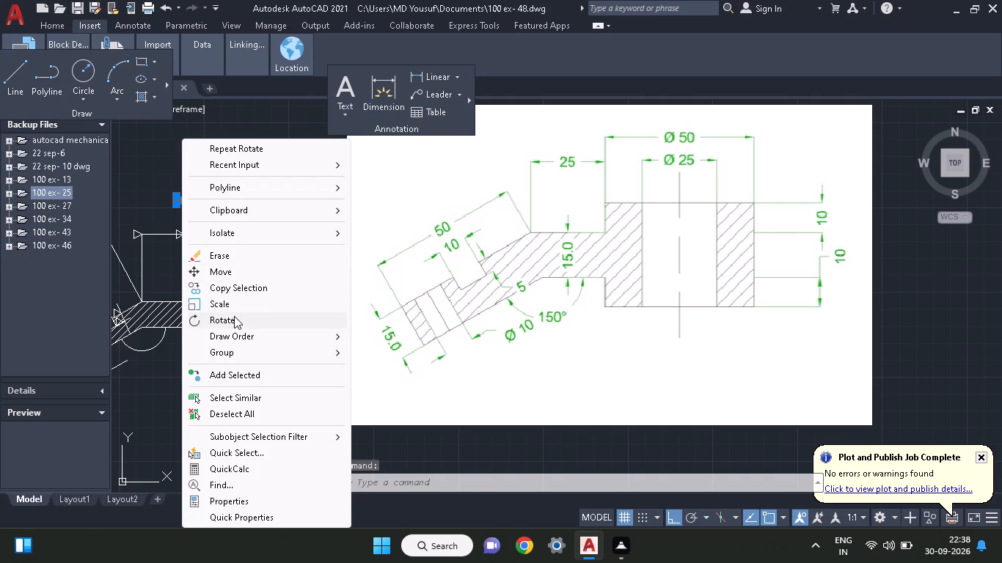
pyautogui.click(234, 316)
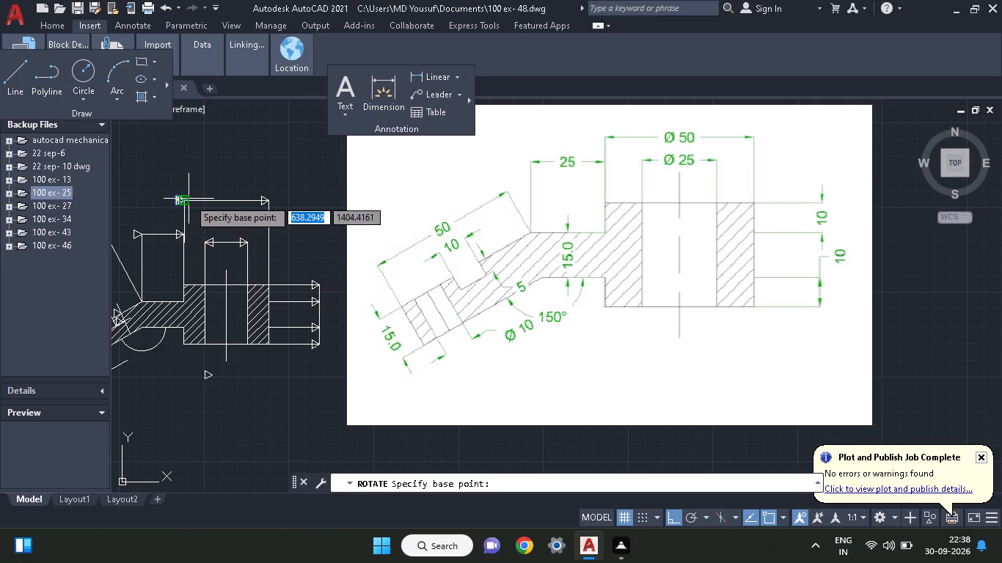
pyautogui.click(186, 201)
pyautogui.click(129, 199)
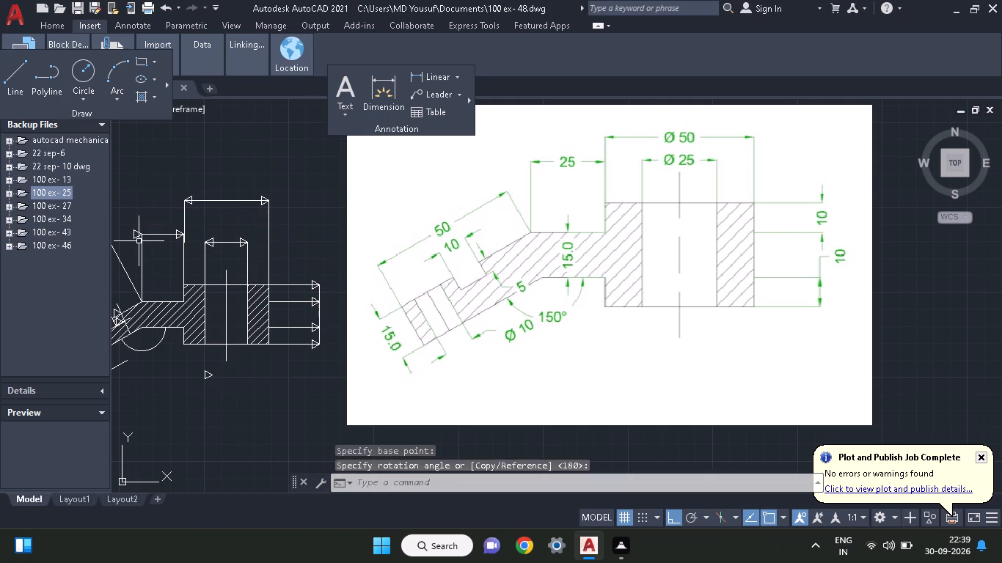
# Rotate the triangle at the left end of the 25 dimension line above the arm 180° about its tip.
pyautogui.click(139, 233)
pyautogui.rightClick(145, 205)
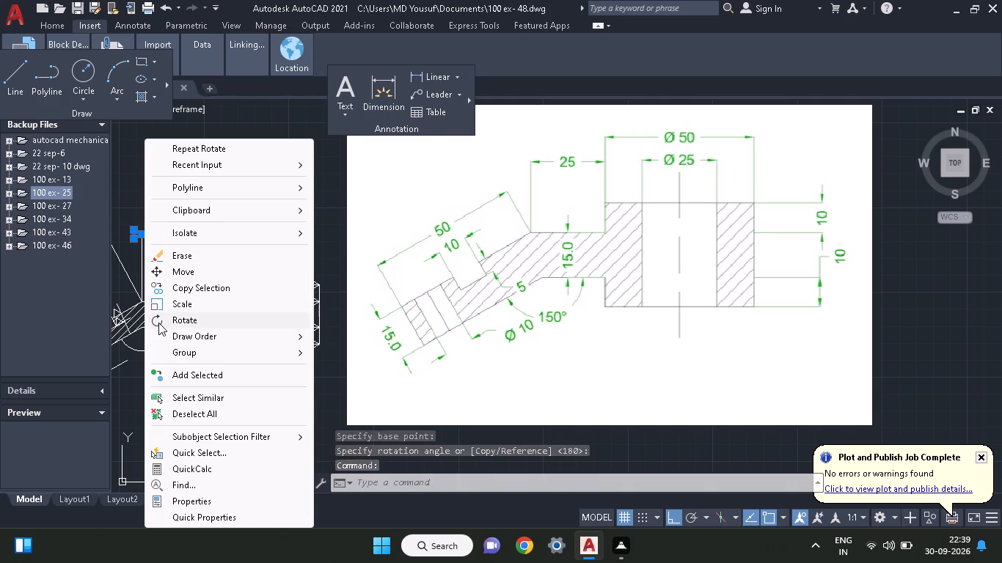
pyautogui.click(158, 323)
pyautogui.click(143, 239)
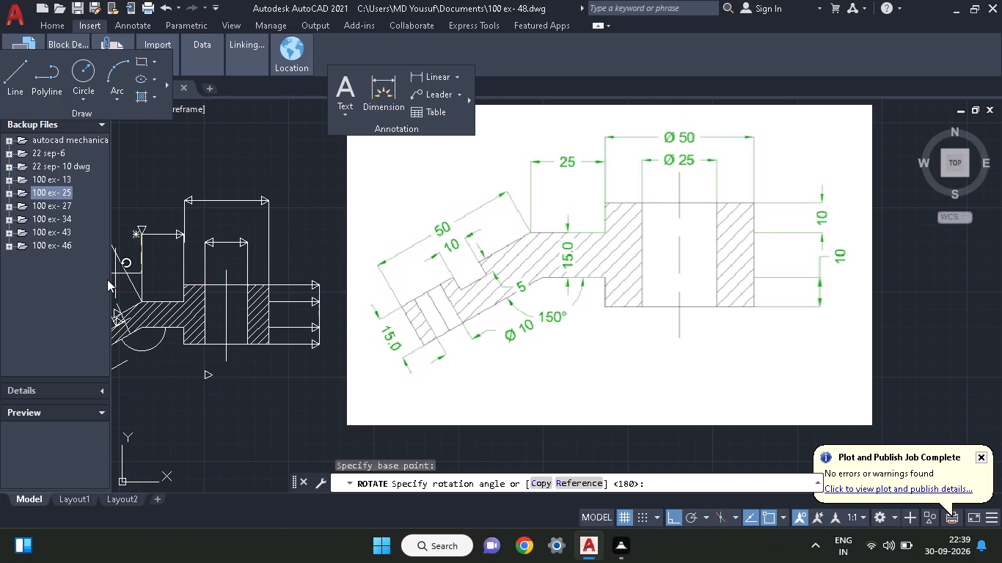
pyautogui.click(125, 247)
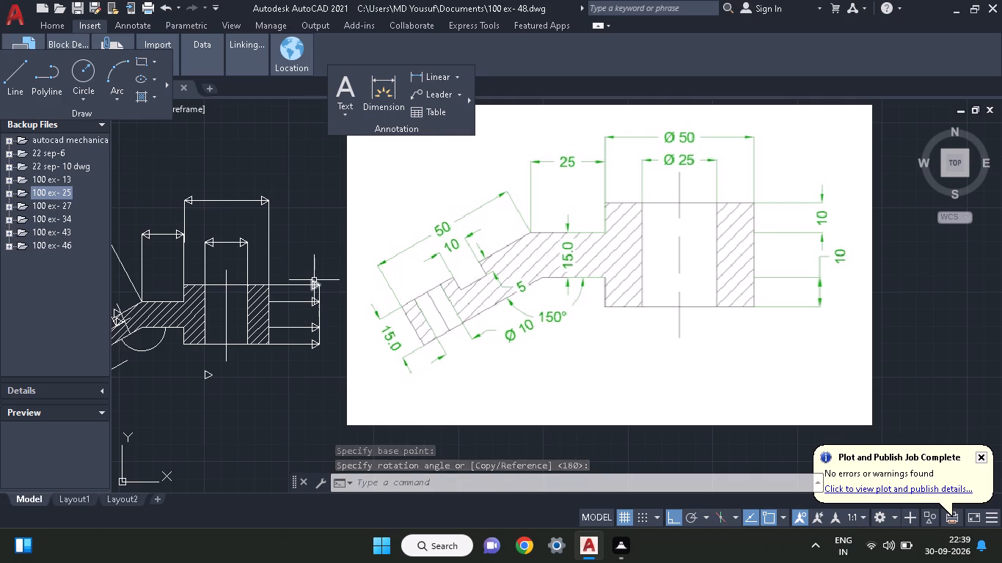
# Rotate the triangle at the outer end of the topmost horizontal extension line beside the hub.
pyautogui.click(314, 280)
pyautogui.rightClick(313, 249)
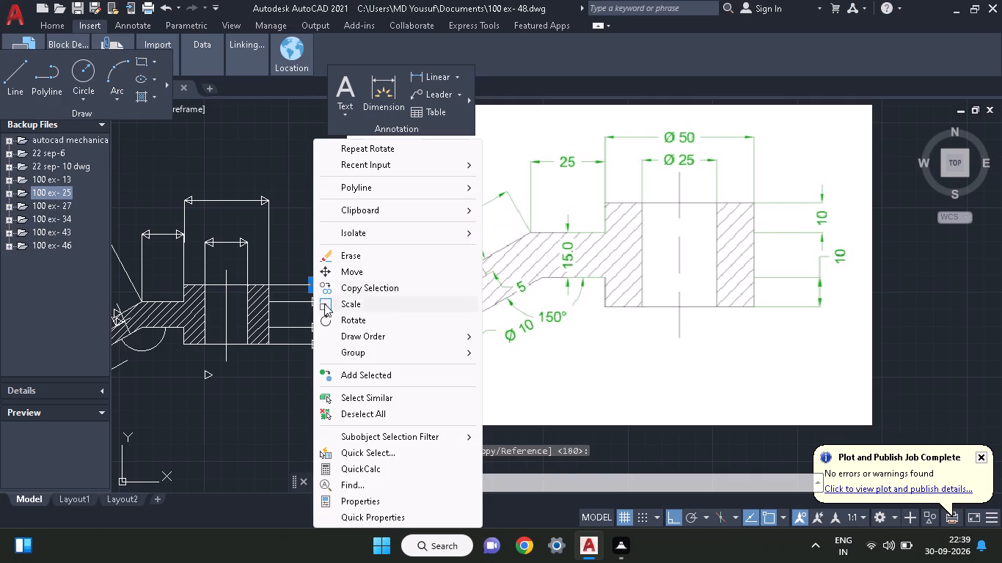
pyautogui.click(325, 320)
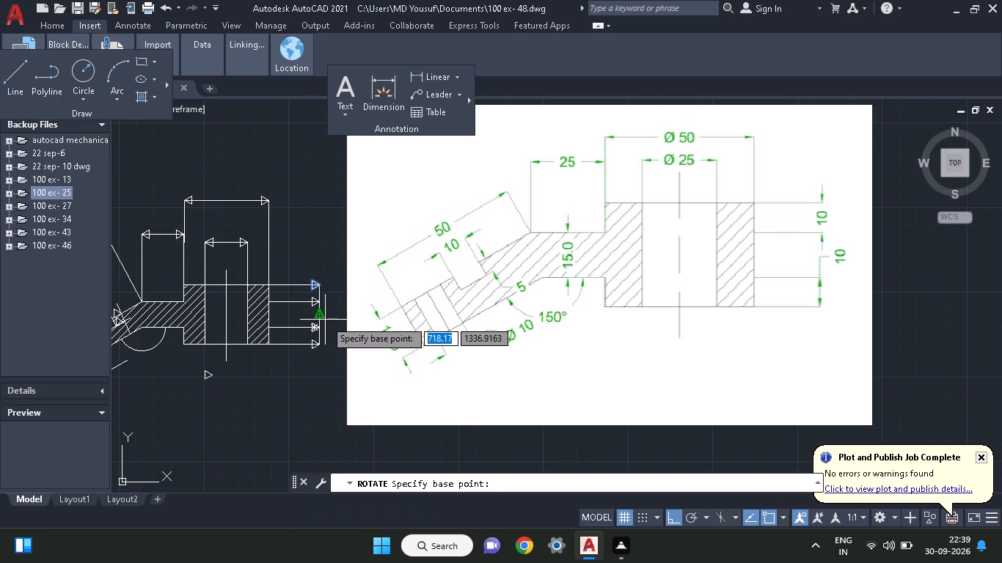
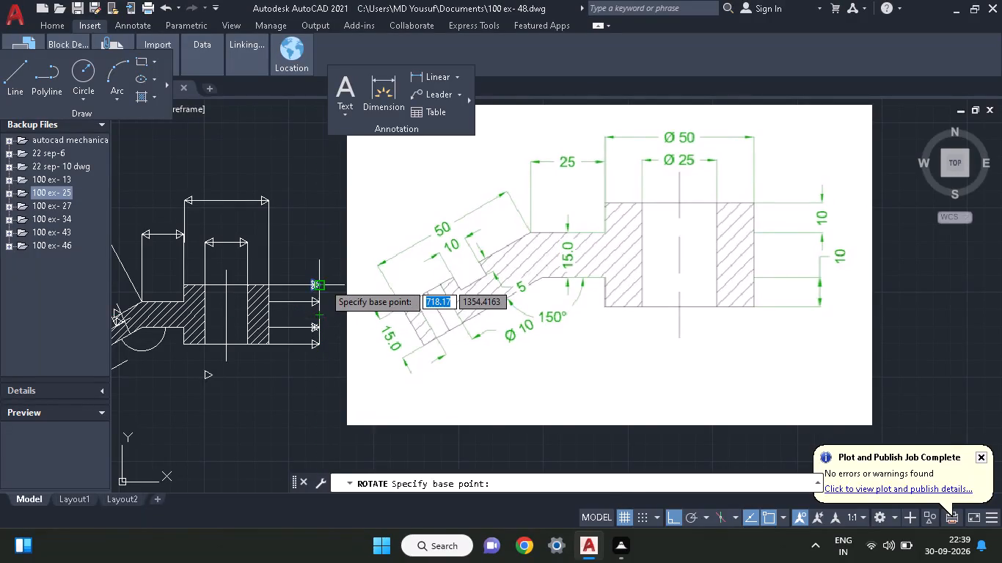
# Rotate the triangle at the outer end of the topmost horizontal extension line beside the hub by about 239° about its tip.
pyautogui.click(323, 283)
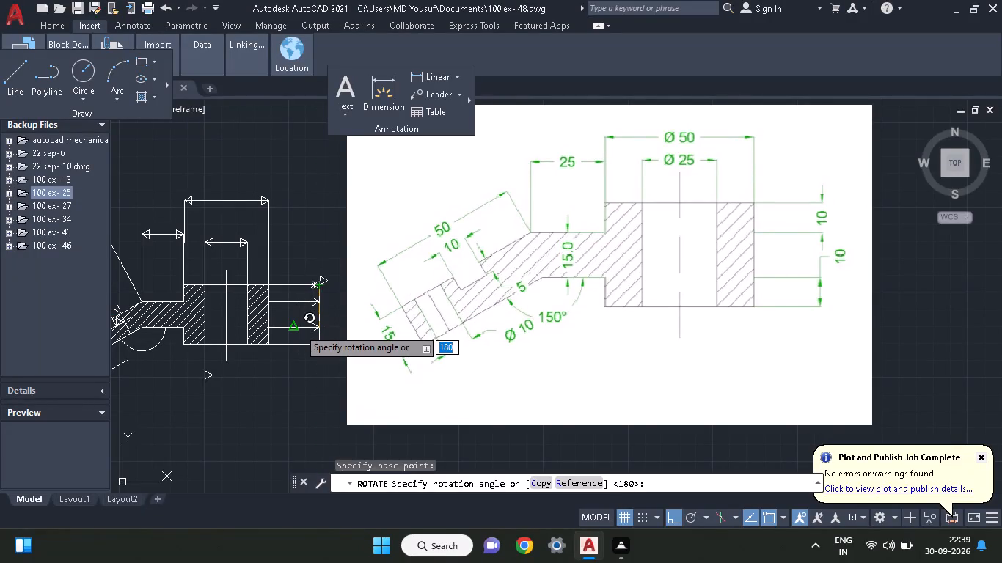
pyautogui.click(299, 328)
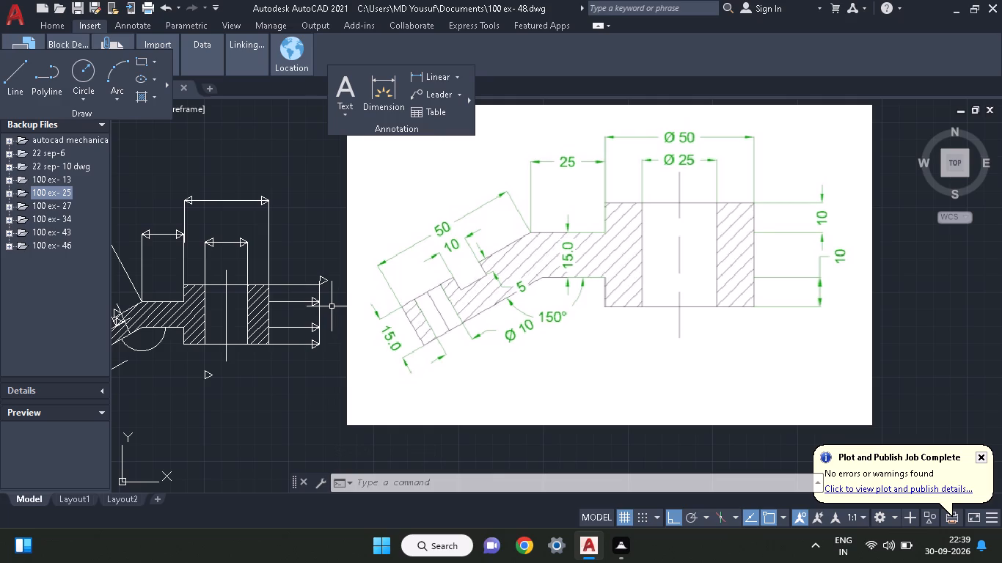
# Erase the triangle at the outer end of the topmost horizontal extension line beside the hub.
pyautogui.click(323, 279)
pyautogui.rightClick(316, 253)
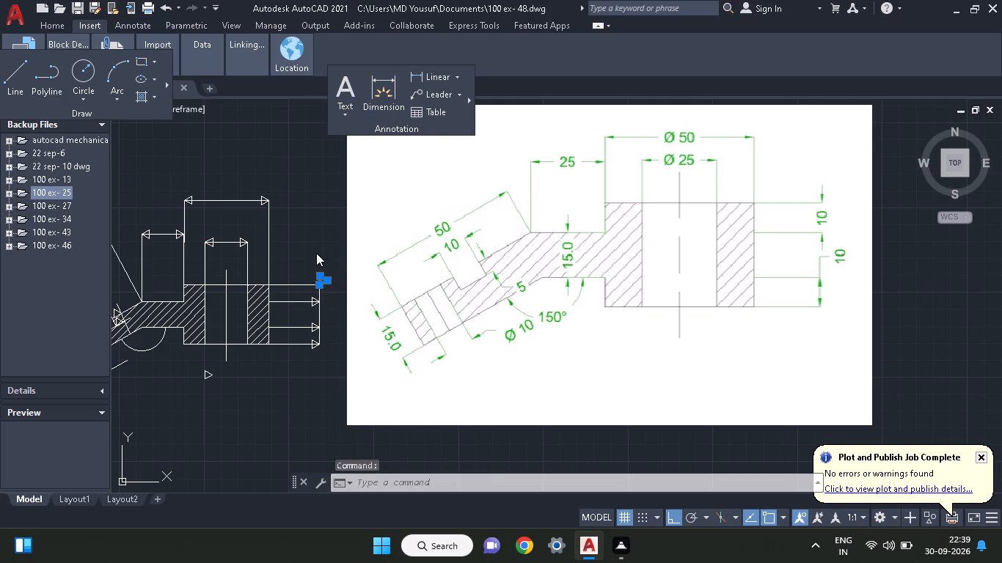
pyautogui.click(332, 252)
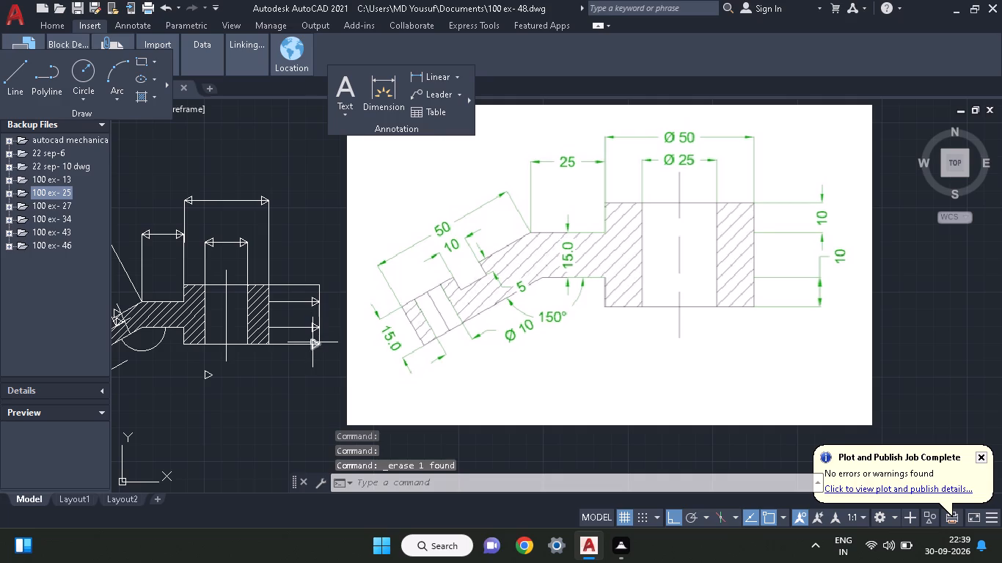
# Rotate the triangle at the outer end of the lowest horizontal extension line about its tip so it points straight down.
pyautogui.click(312, 342)
pyautogui.rightClick(312, 381)
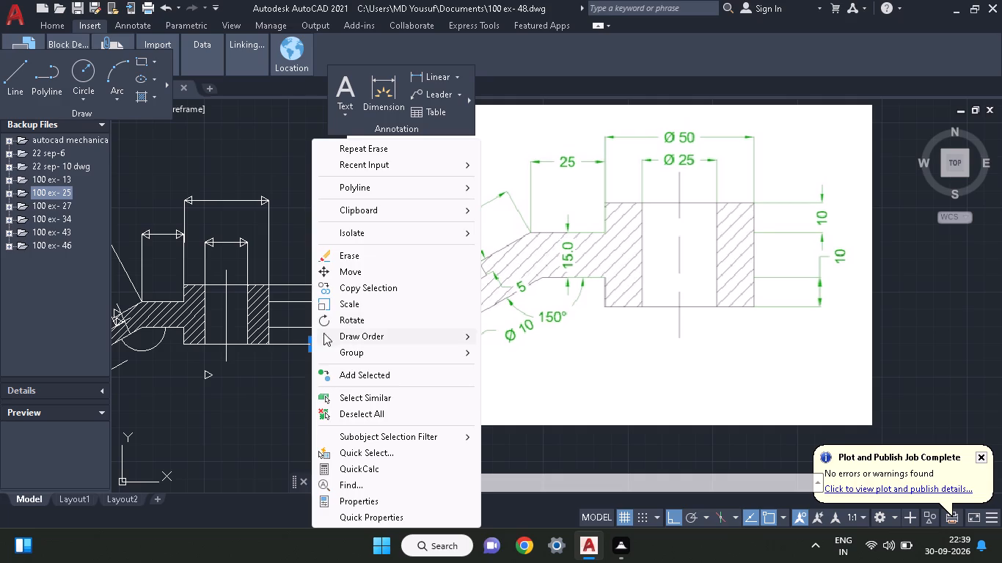
pyautogui.click(331, 315)
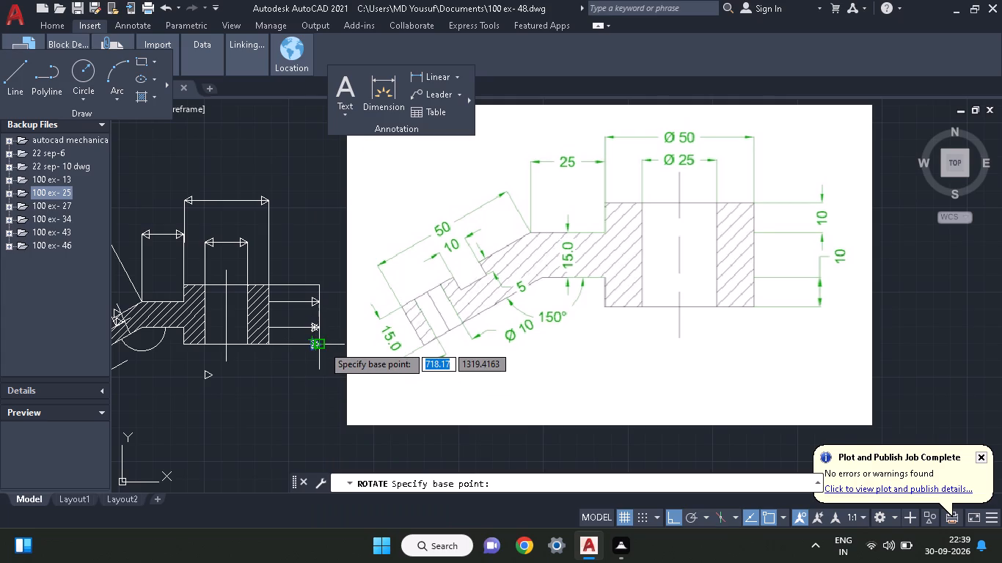
pyautogui.click(323, 345)
pyautogui.click(324, 364)
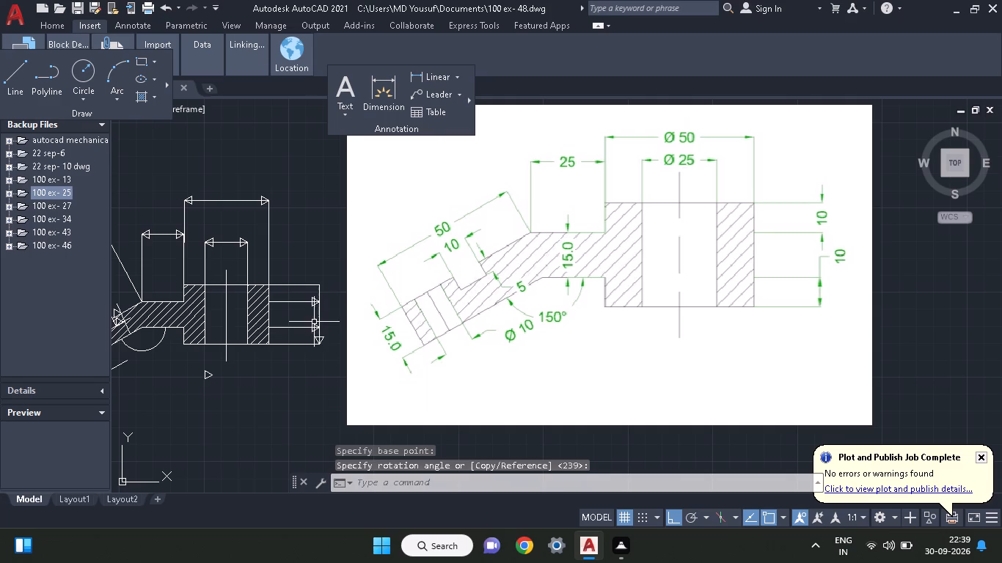
# Rotate the triangle on the third horizontal extension line beside the hub 90° about its tip so it points up.
pyautogui.click(314, 325)
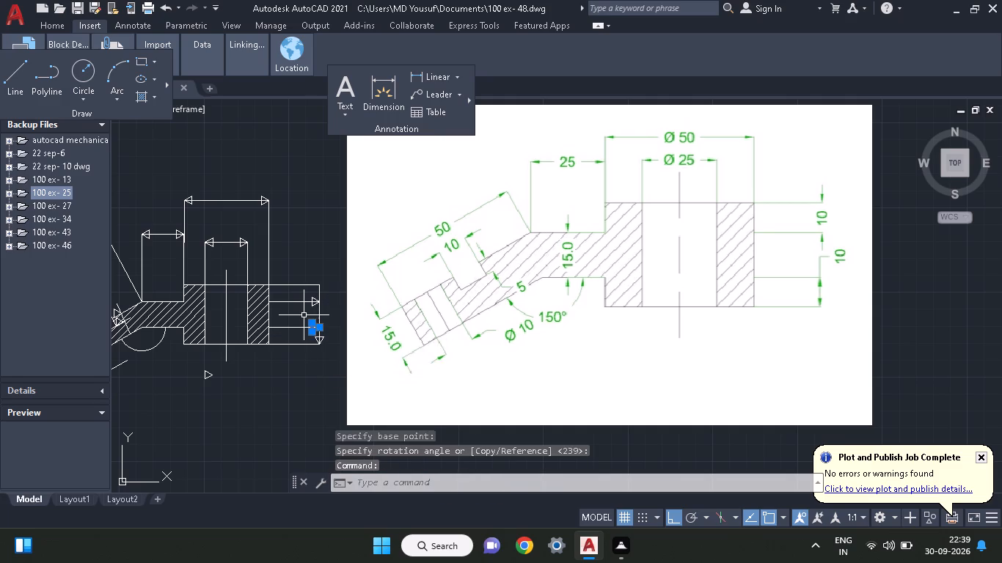
pyautogui.rightClick(303, 314)
pyautogui.click(329, 323)
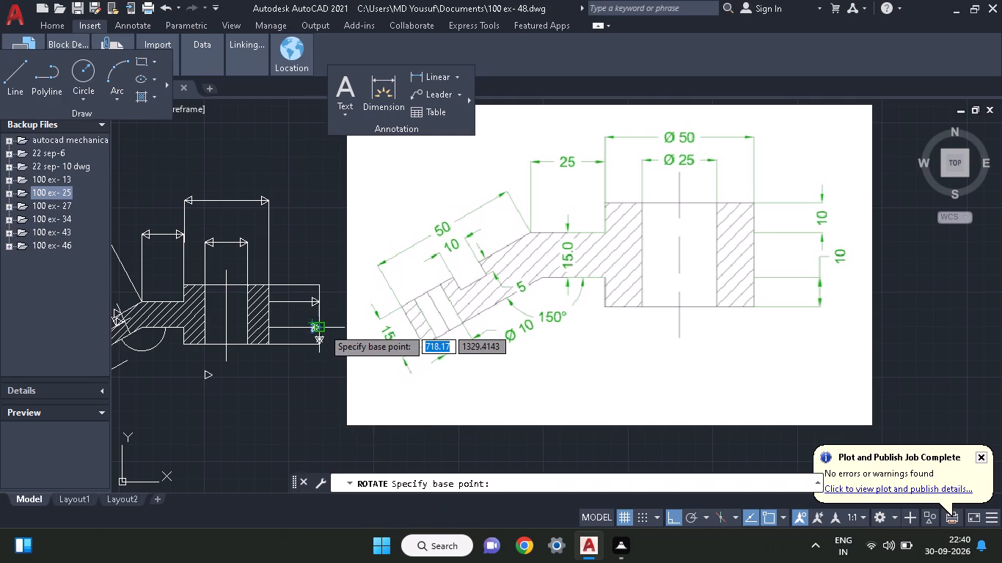
pyautogui.click(323, 328)
pyautogui.click(328, 294)
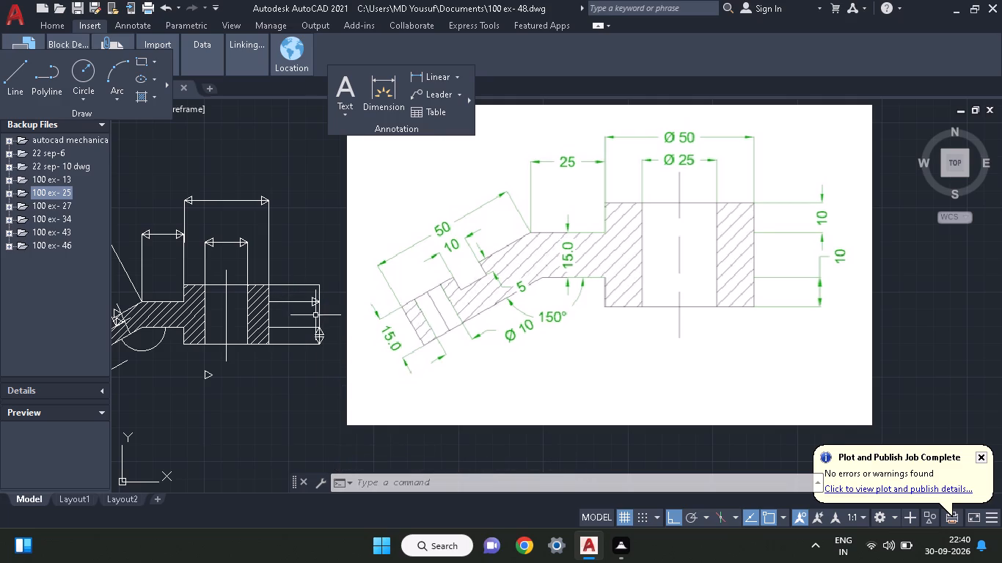
# Rotate the triangle on the second horizontal extension line beside the hub 90° about its tip so it points up.
pyautogui.click(315, 301)
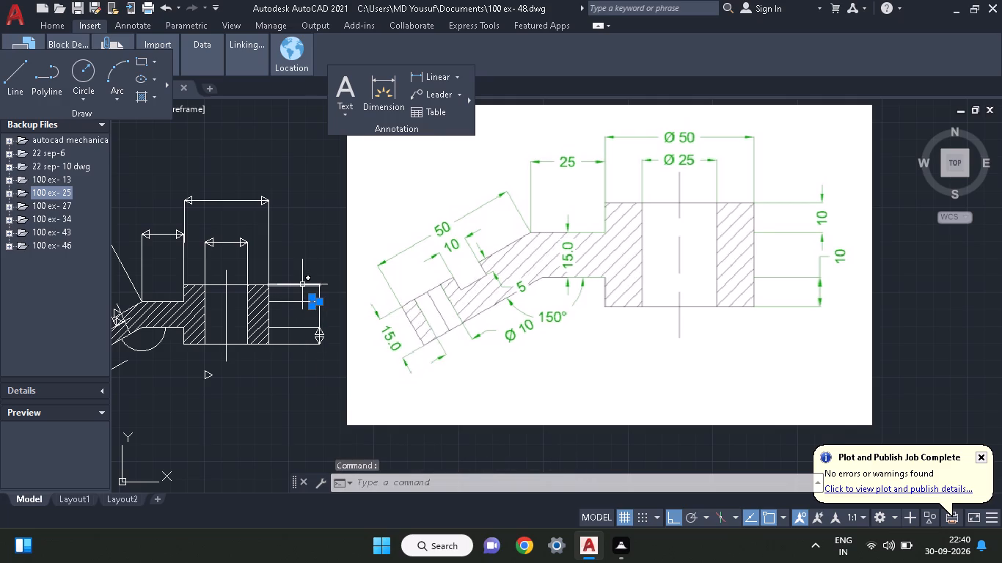
pyautogui.rightClick(302, 284)
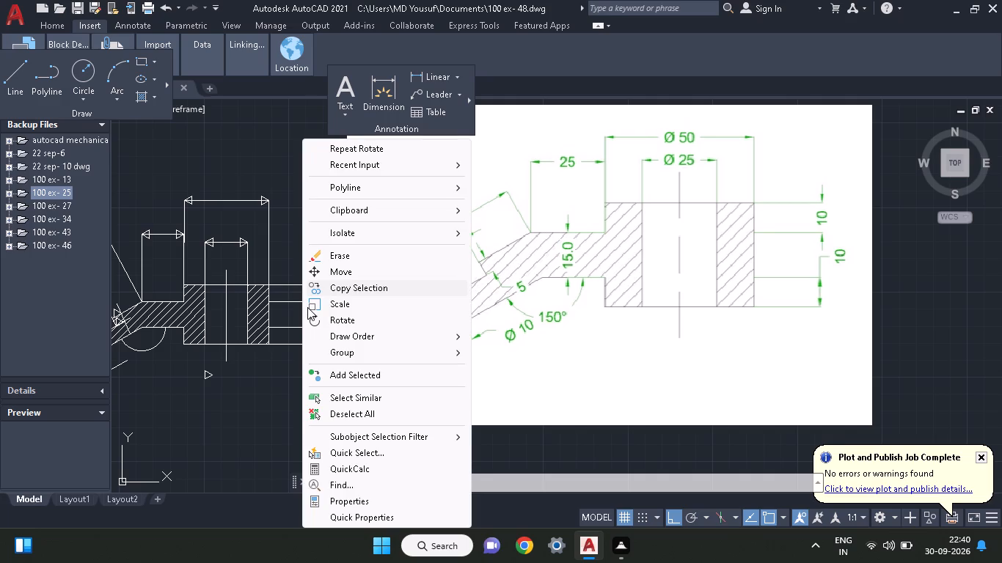
pyautogui.click(309, 322)
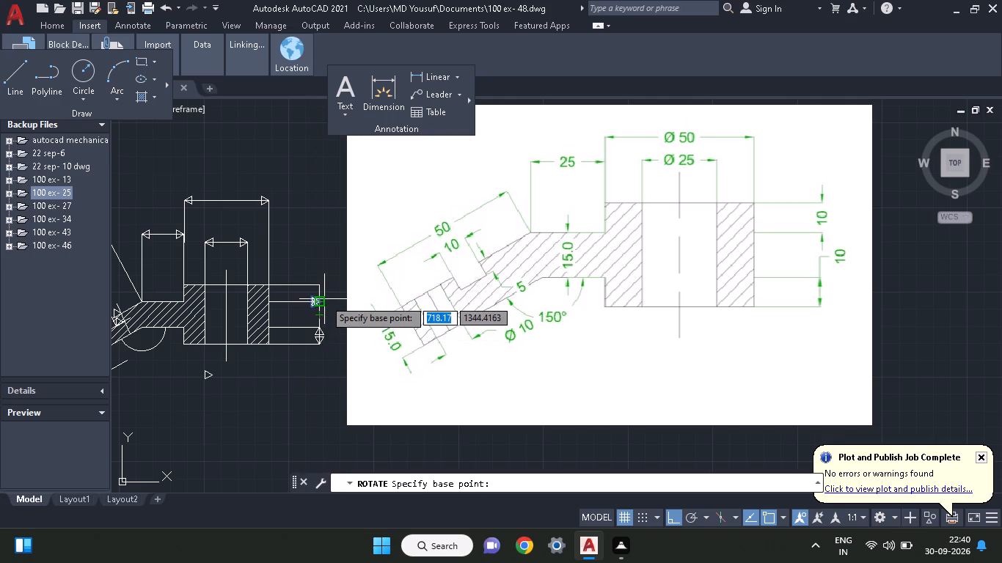
pyautogui.click(322, 301)
pyautogui.click(326, 227)
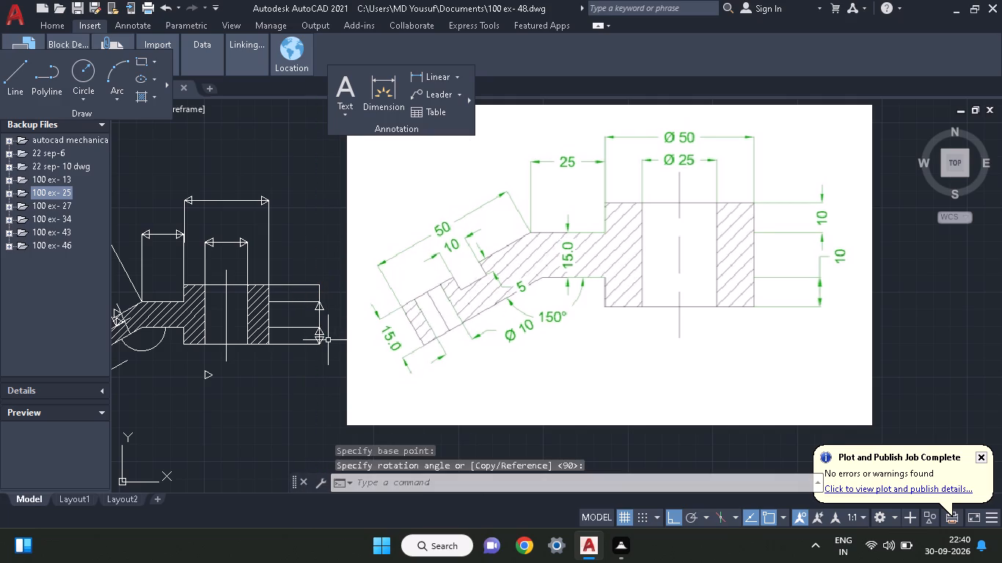
# Copy the lowest, downward-pointing triangle by its tip onto the outer ends of the three extension lines above it.
pyautogui.keyDown('ctrl'); pyautogui.scroll(3, 324, 317); pyautogui.keyUp('ctrl')
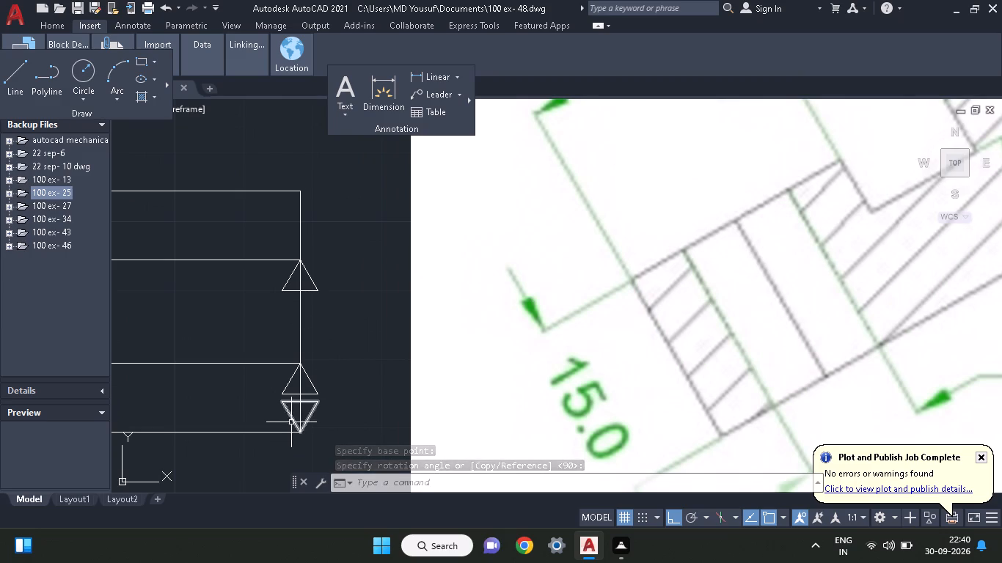
pyautogui.click(288, 416)
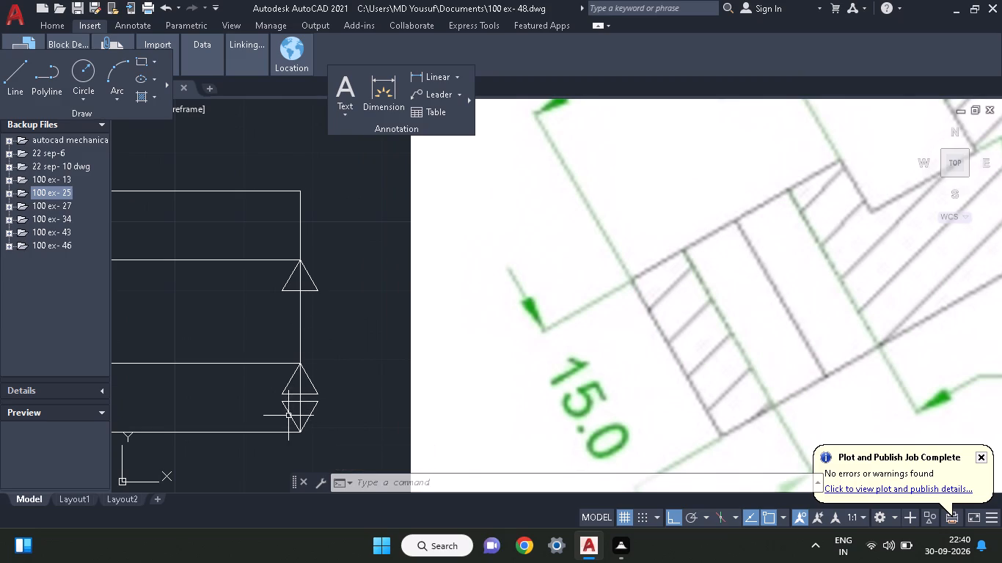
pyautogui.rightClick(241, 381)
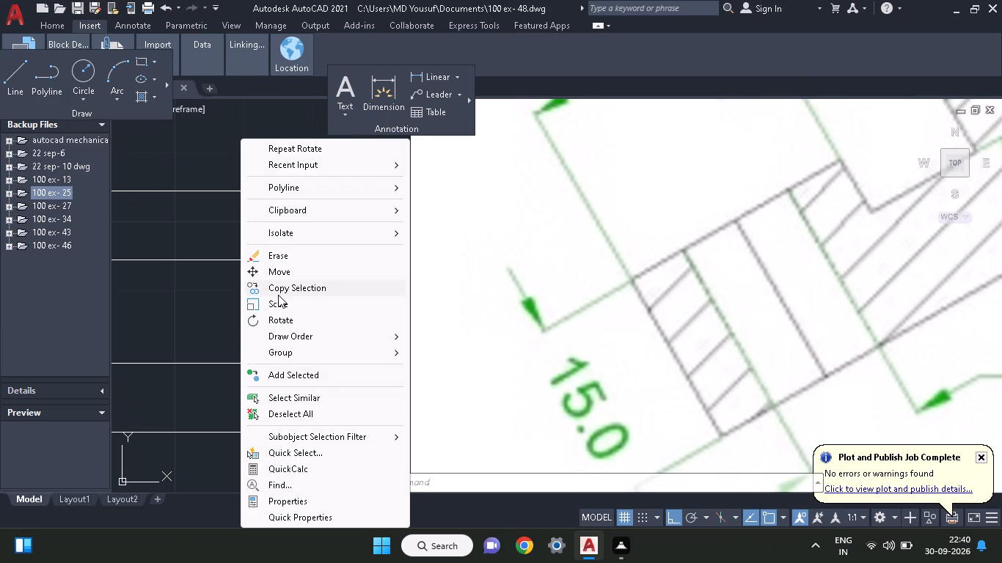
pyautogui.click(278, 295)
pyautogui.click(301, 438)
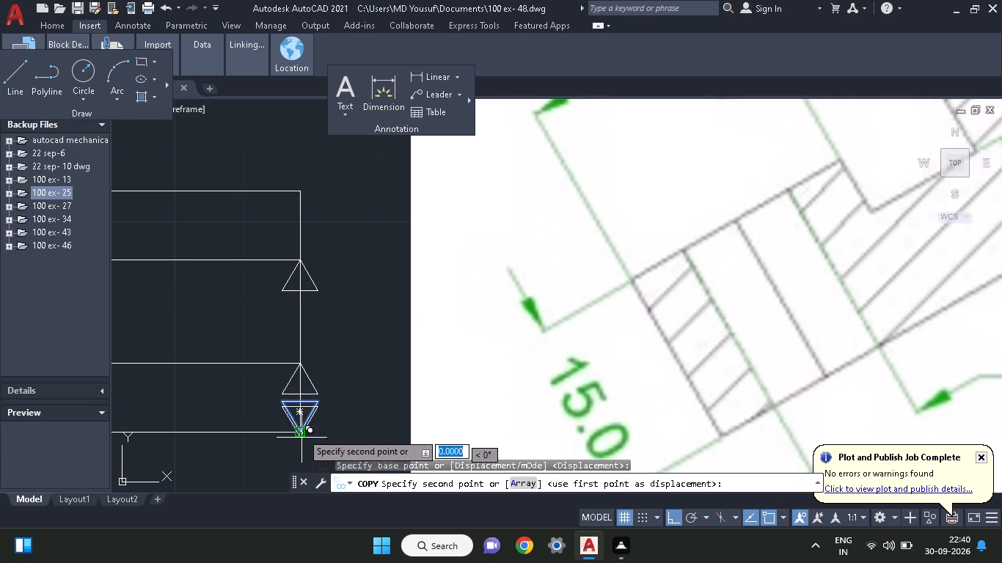
pyautogui.click(301, 364)
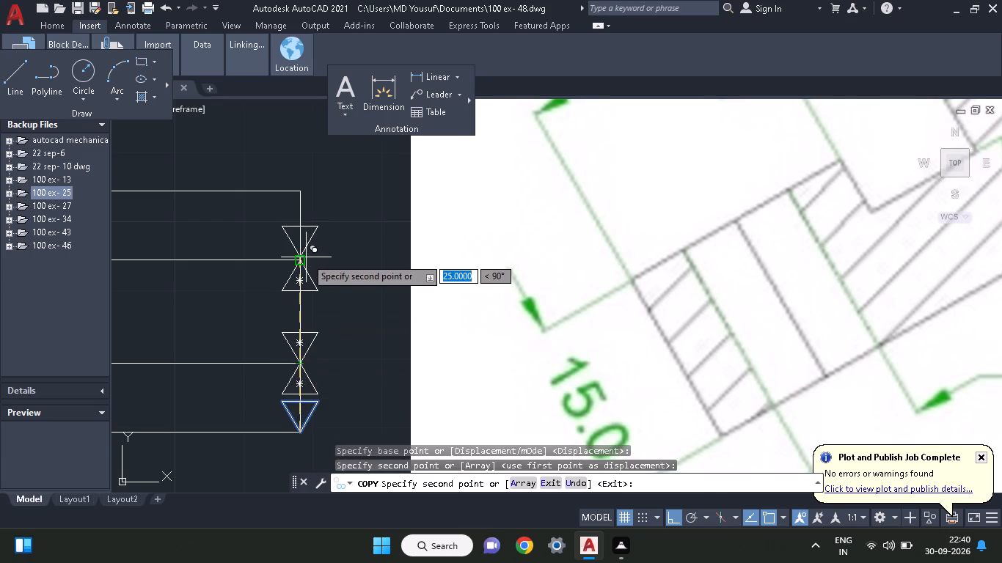
pyautogui.click(305, 260)
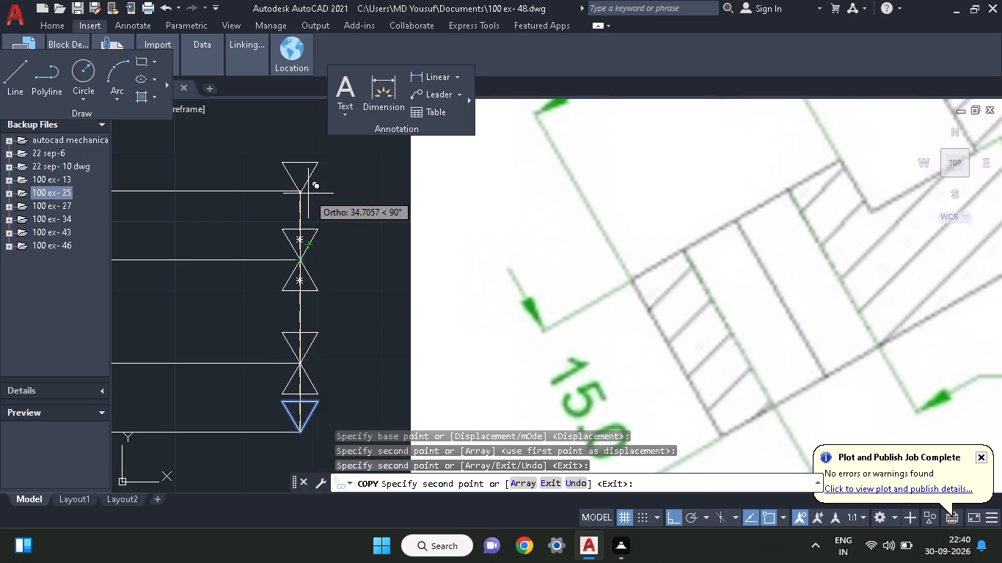
pyautogui.click(295, 193)
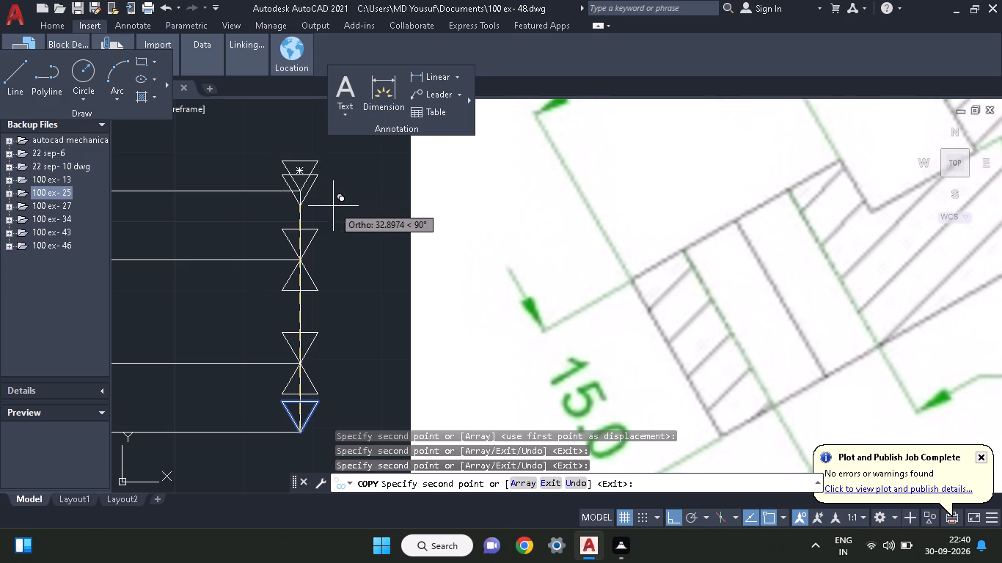
pyautogui.rightClick(333, 208)
pyautogui.click(351, 227)
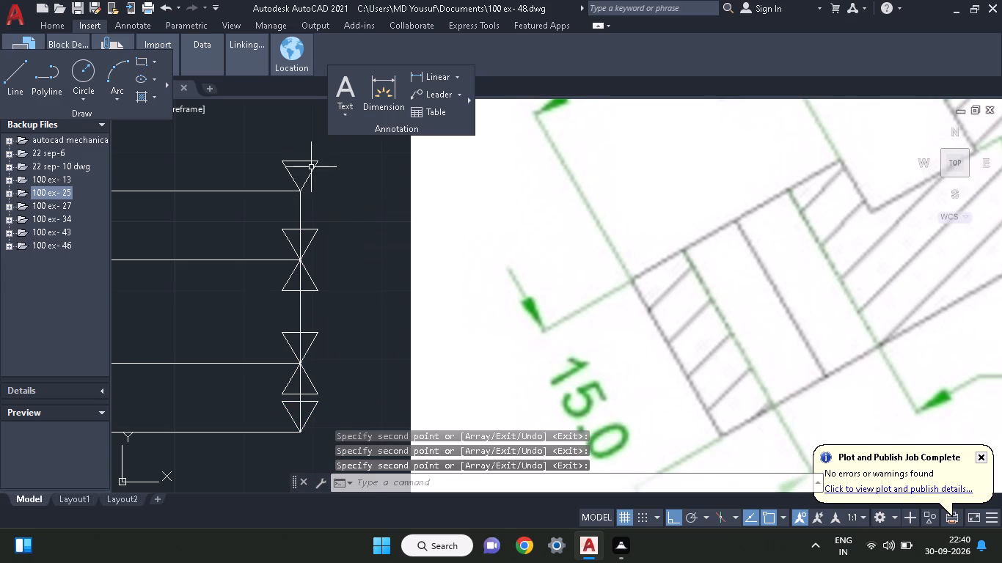
# Rotate the copied triangle on the topmost extension line 180° about its tip so it points up.
pyautogui.click(311, 167)
pyautogui.rightClick(326, 221)
pyautogui.click(379, 320)
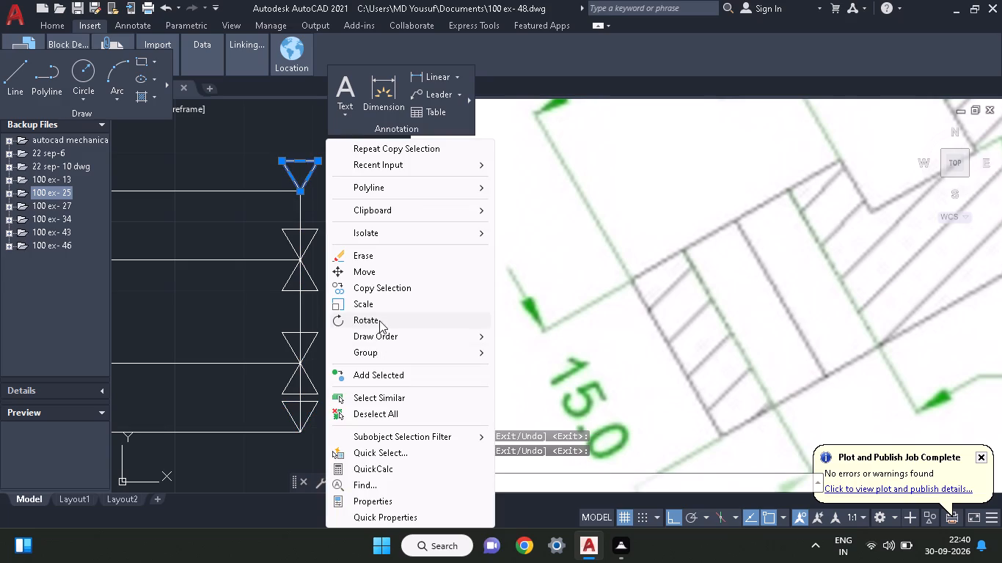
pyautogui.click(297, 190)
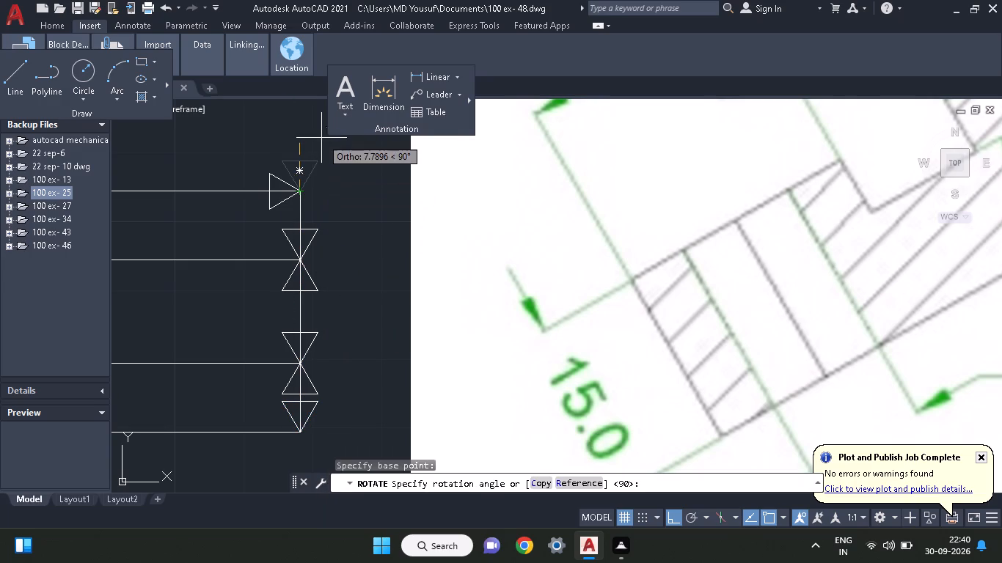
pyautogui.click(273, 207)
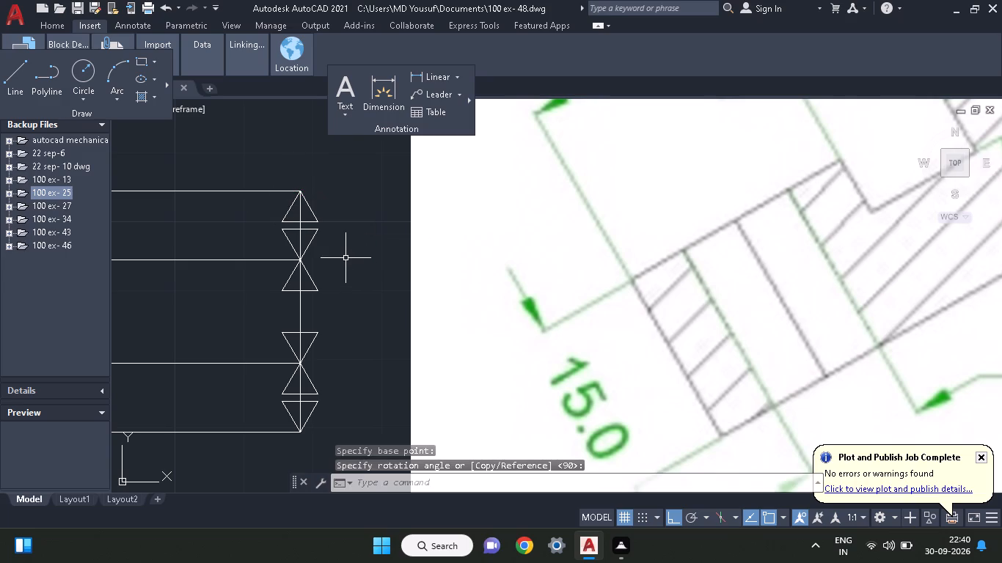
# Rotate the triangle at the upper end of the short dimension line beyond the arm's free end about 127° around its tip, with ortho off.
pyautogui.keyDown('ctrl'); pyautogui.scroll(-2, 345, 257); pyautogui.keyUp('ctrl')
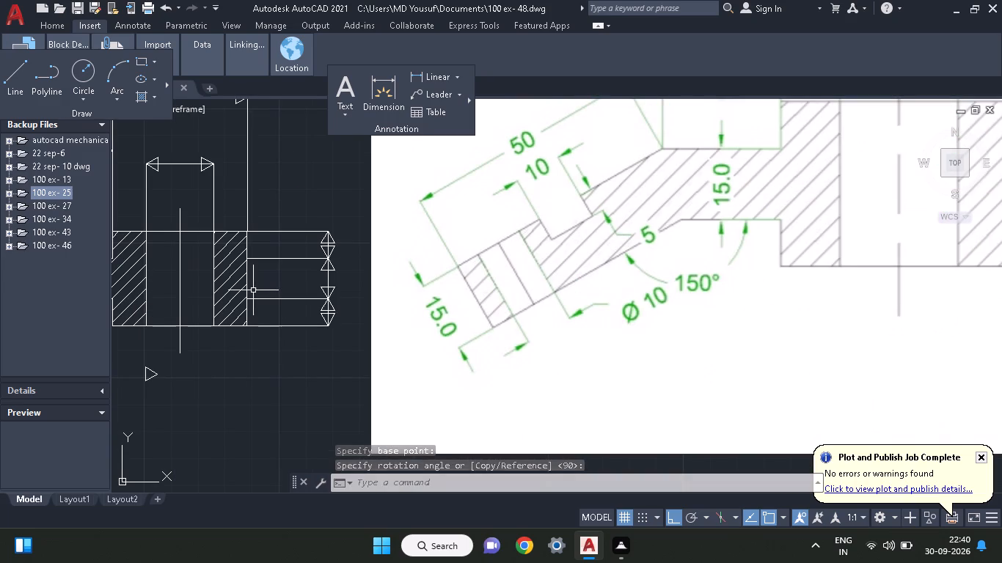
pyautogui.keyDown('ctrl'); pyautogui.scroll(-1, 253, 290); pyautogui.keyUp('ctrl')
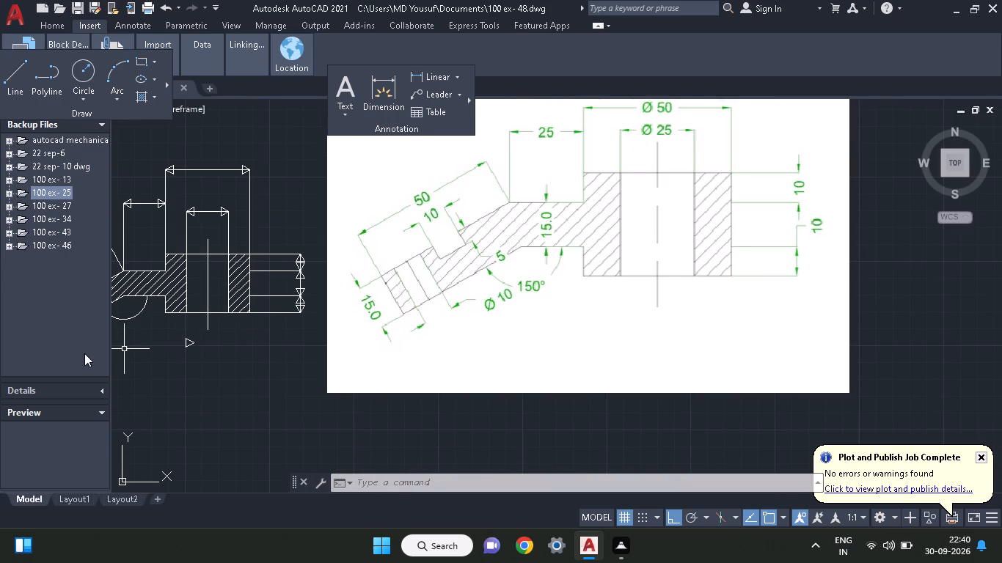
pyautogui.moveTo(84, 353); pyautogui.dragTo(180, 457, button='middle')
pyautogui.moveTo(187, 381); pyautogui.dragTo(357, 444, button='middle')
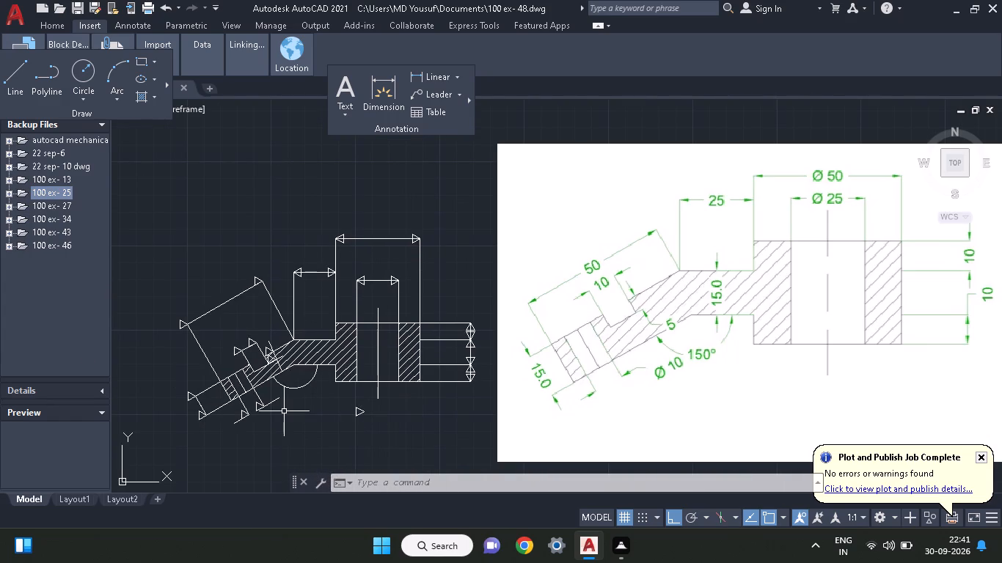
pyautogui.keyDown('ctrl'); pyautogui.scroll(1, 284, 411); pyautogui.keyUp('ctrl')
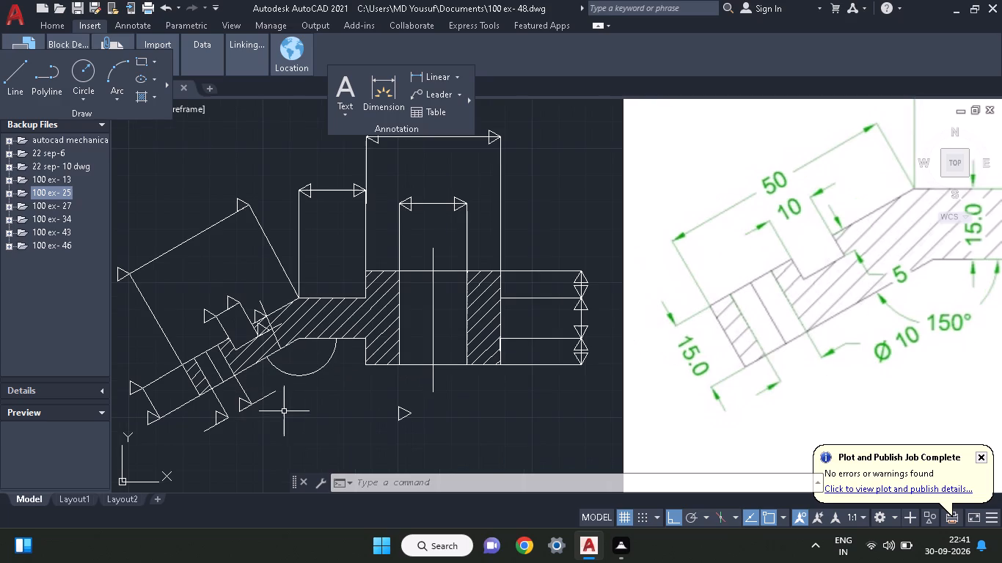
pyautogui.keyDown('ctrl'); pyautogui.scroll(1, 284, 411); pyautogui.keyUp('ctrl')
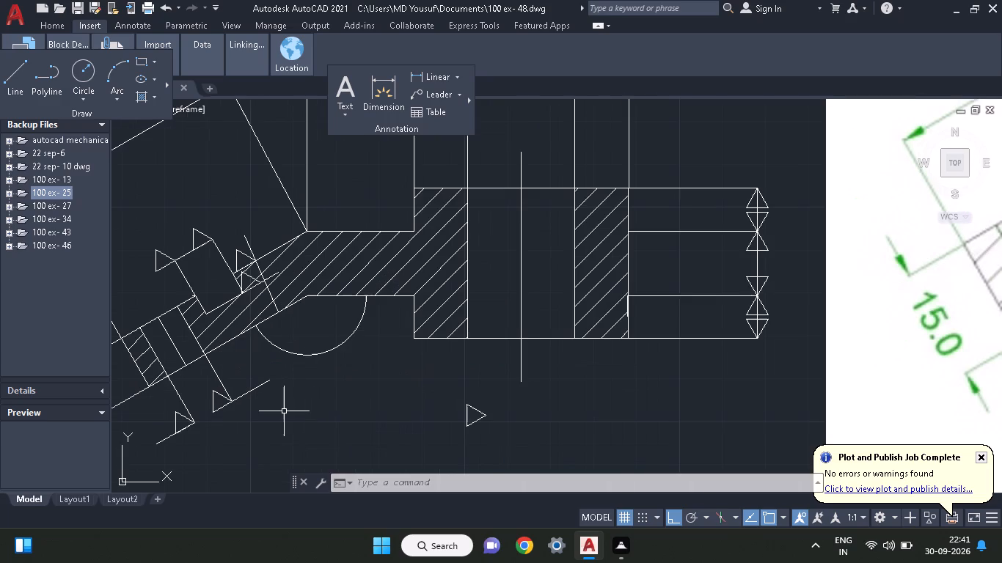
pyautogui.moveTo(284, 411); pyautogui.dragTo(398, 380, button='middle')
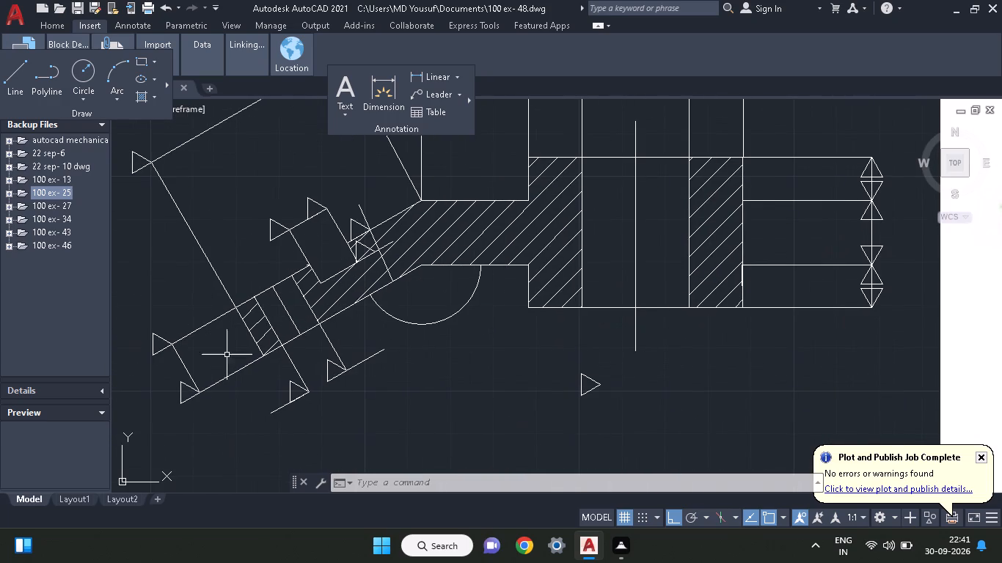
pyautogui.click(165, 341)
pyautogui.rightClick(163, 289)
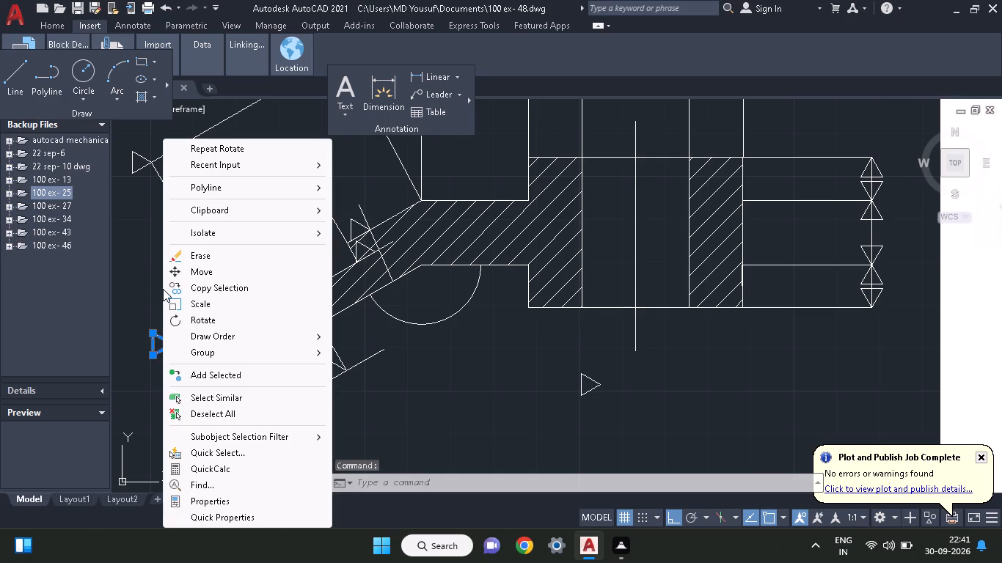
pyautogui.click(207, 320)
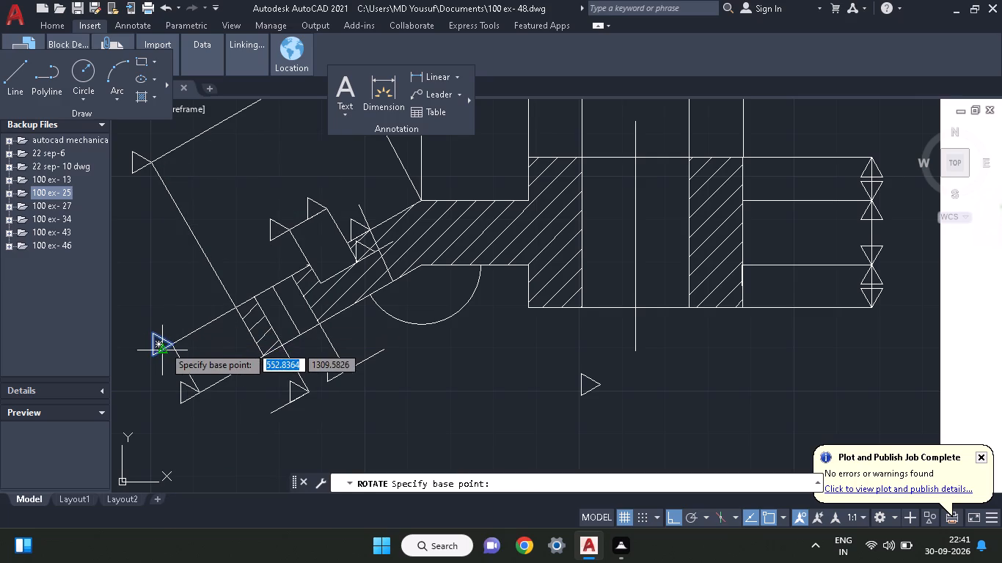
pyautogui.click(172, 342)
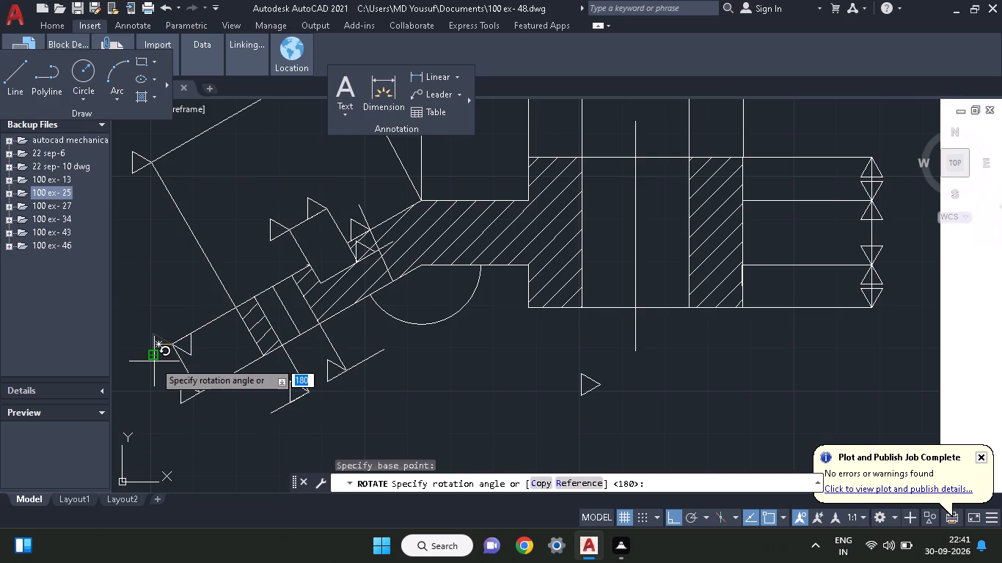
pyautogui.press('F8')
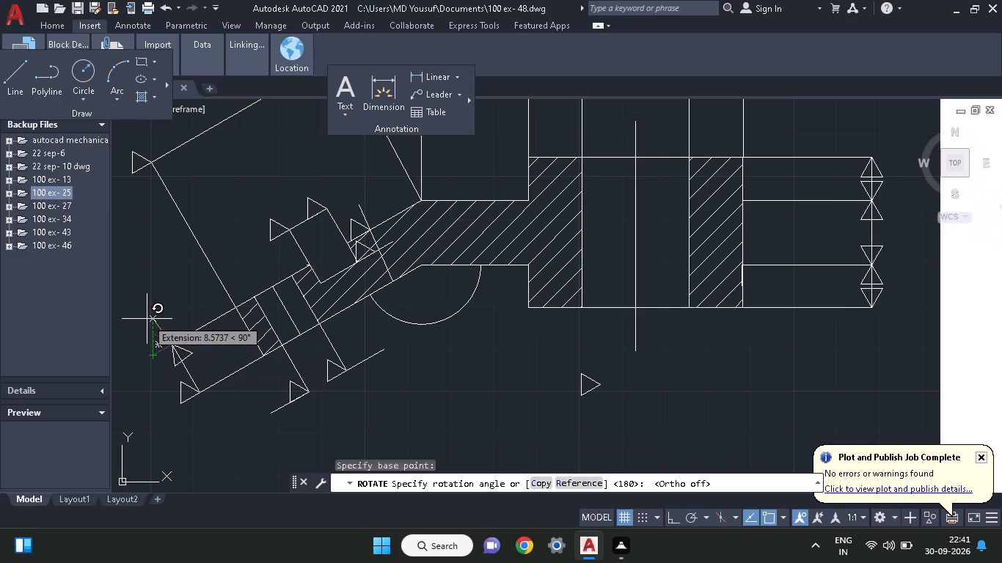
pyautogui.click(147, 319)
# Rotate the triangle at the lower end of the same short dimension line about 300° around its tip, aligning it with the line.
pyautogui.click(180, 396)
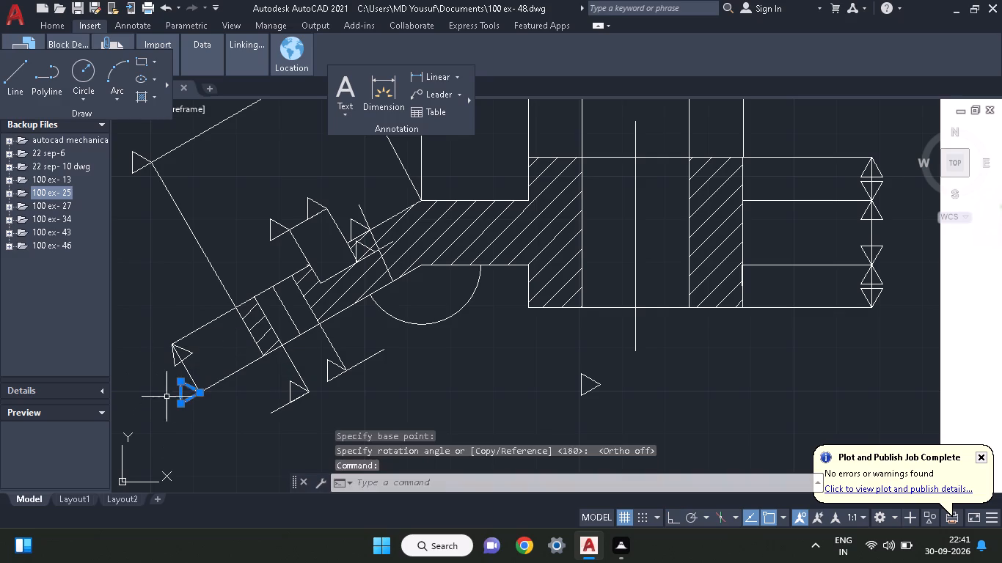
pyautogui.rightClick(167, 397)
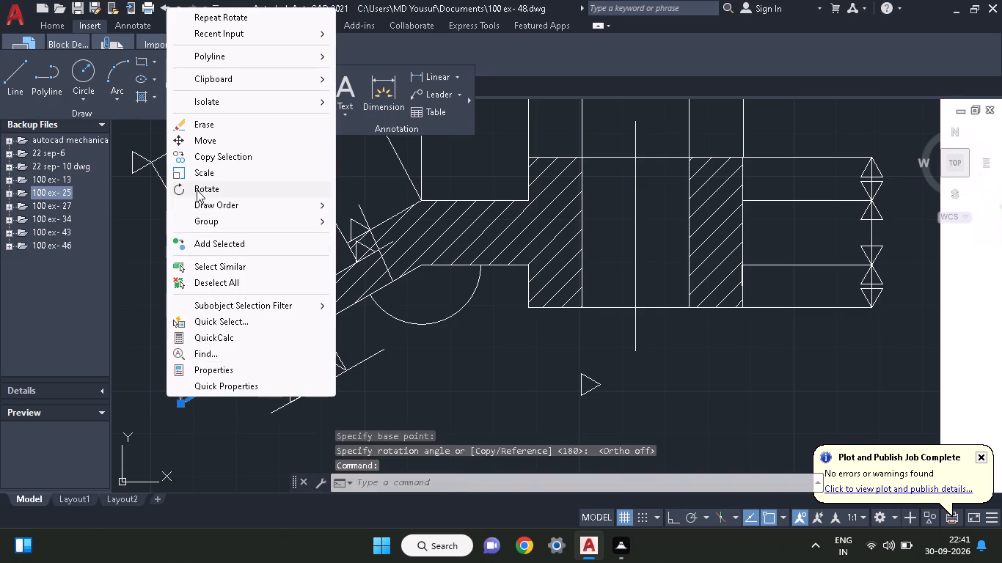
pyautogui.click(197, 190)
pyautogui.click(202, 393)
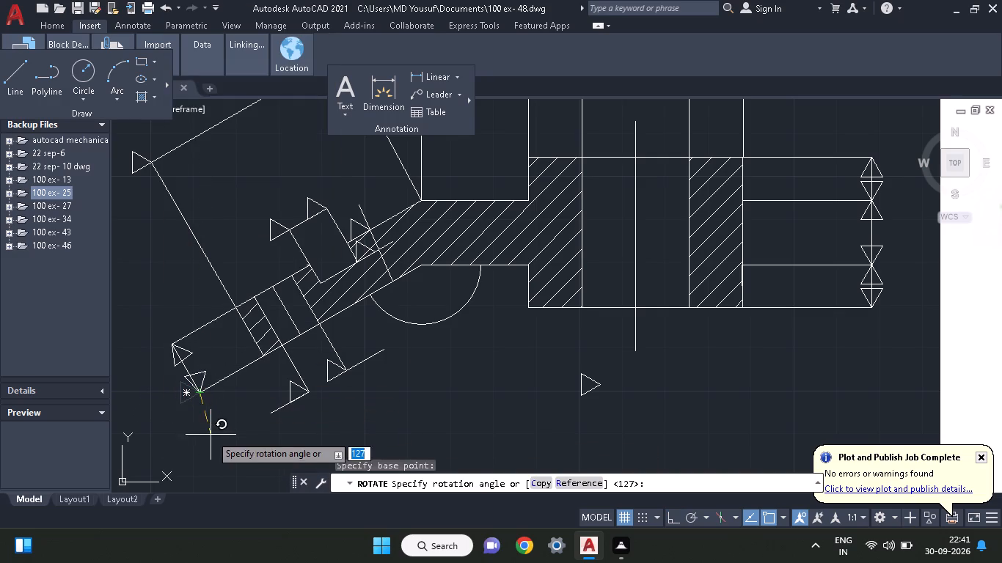
pyautogui.click(216, 419)
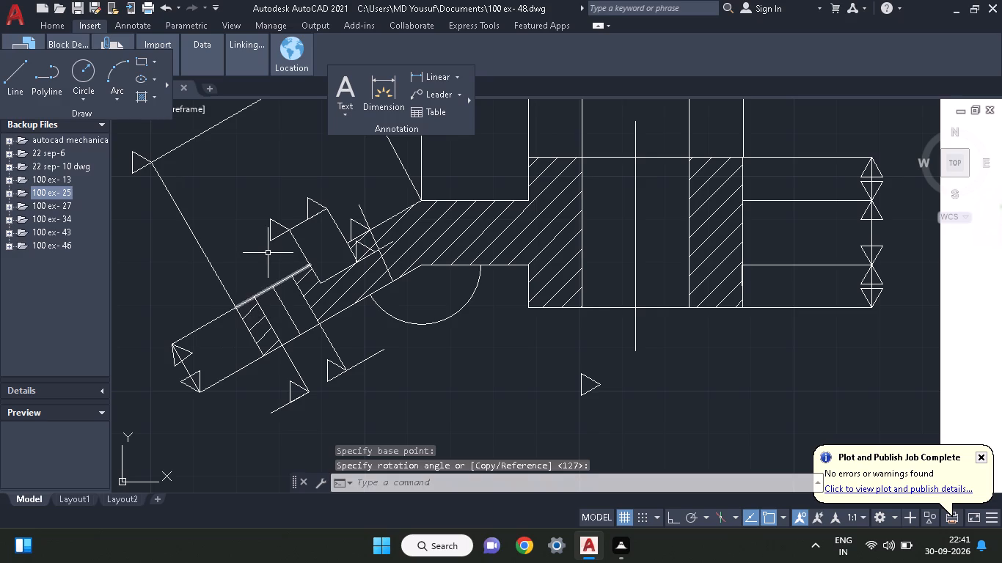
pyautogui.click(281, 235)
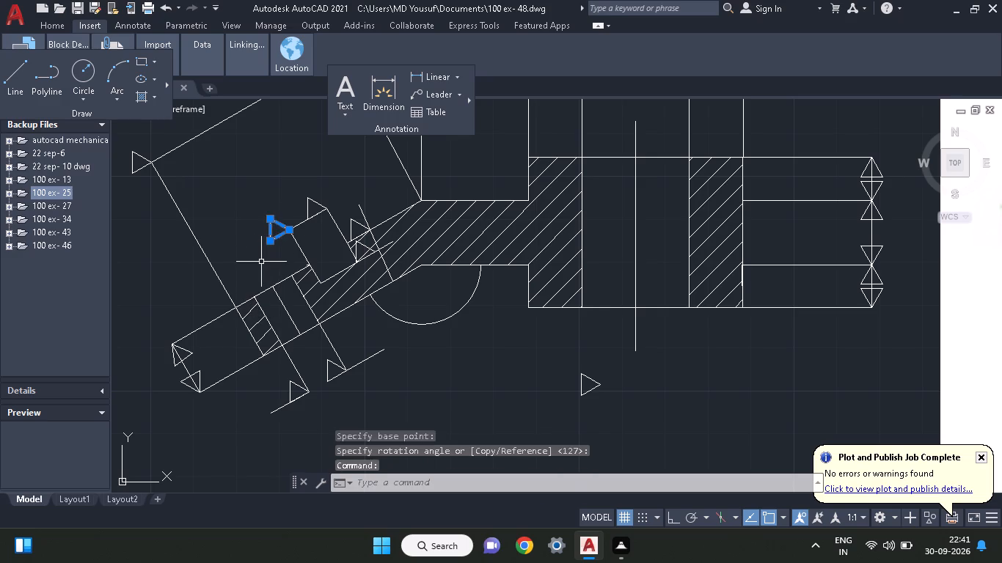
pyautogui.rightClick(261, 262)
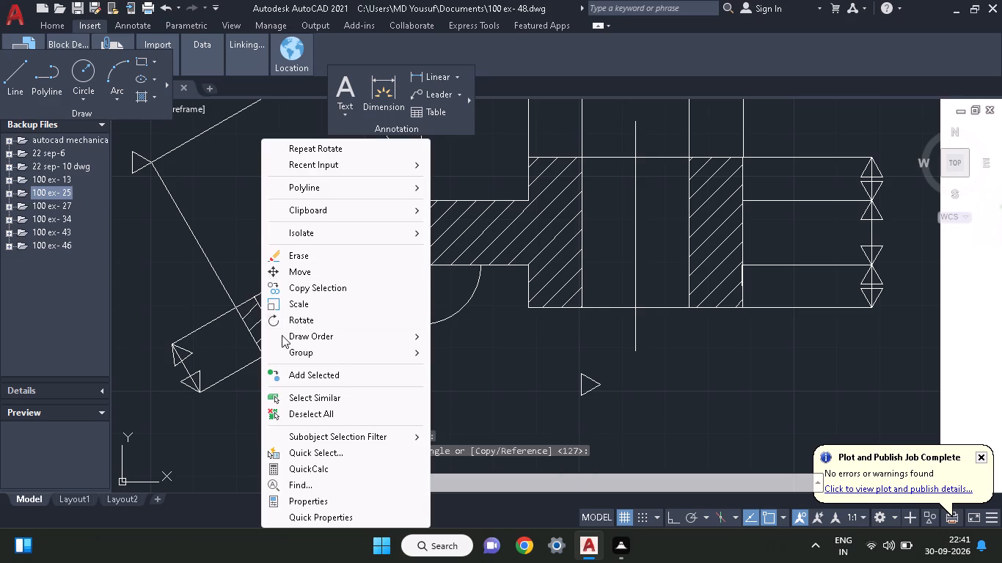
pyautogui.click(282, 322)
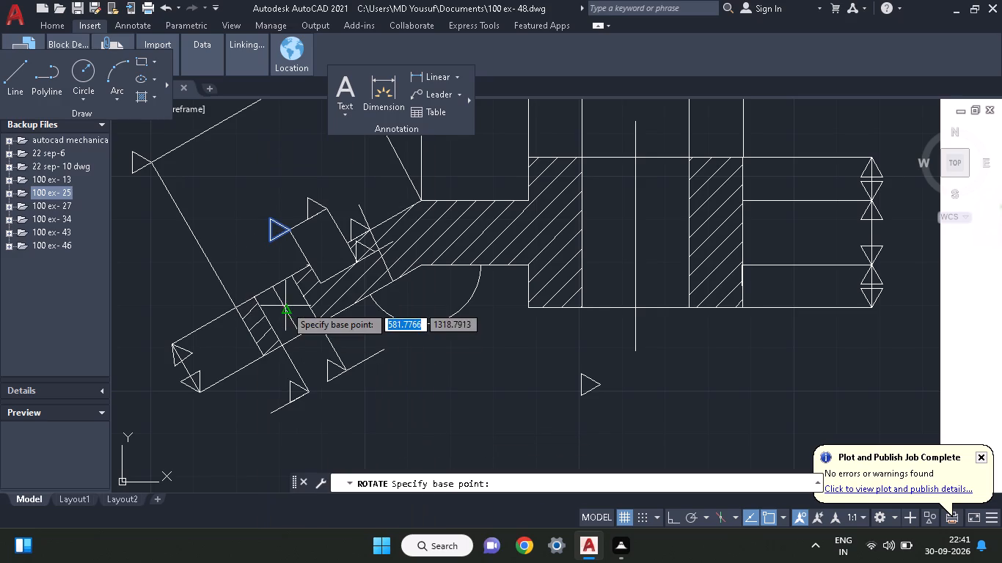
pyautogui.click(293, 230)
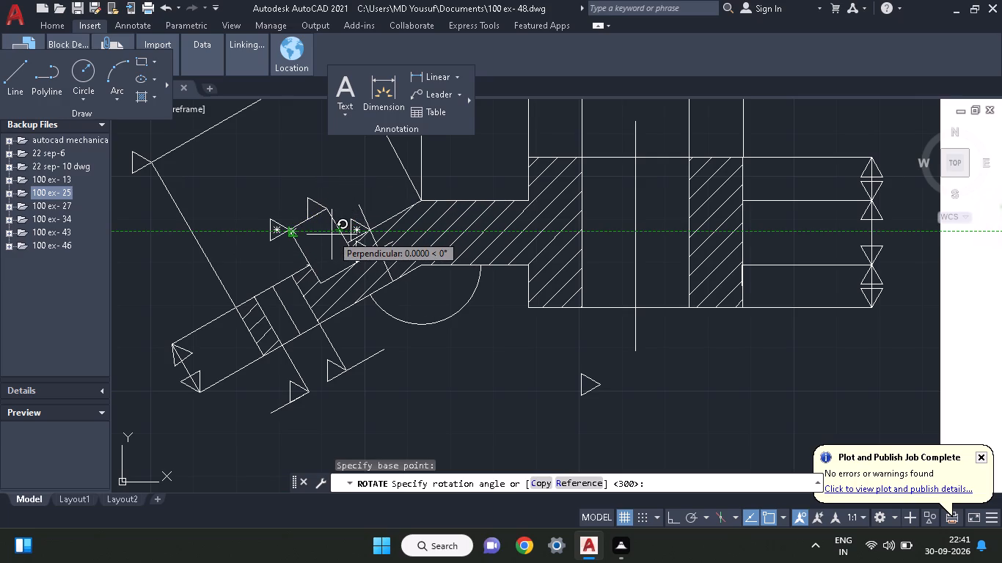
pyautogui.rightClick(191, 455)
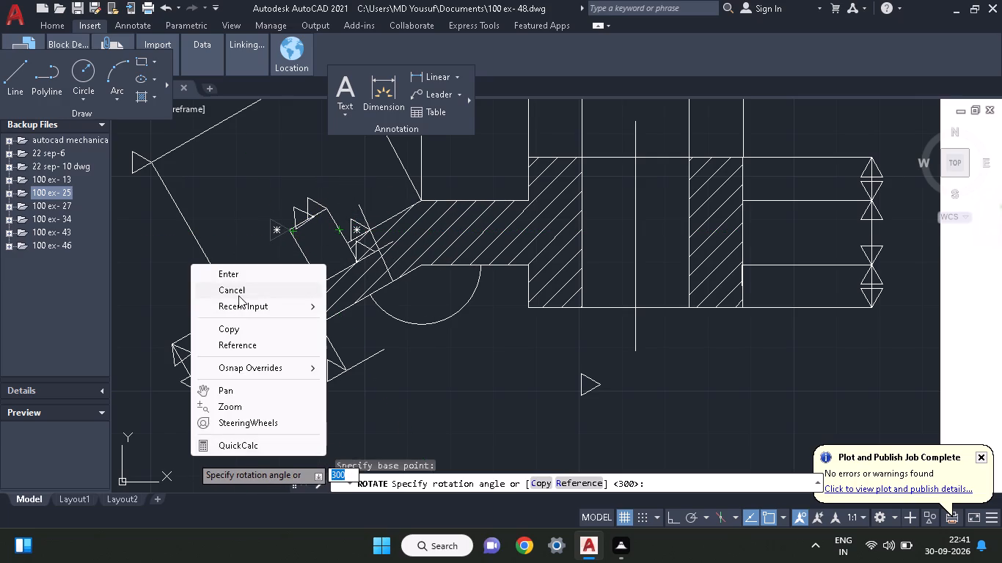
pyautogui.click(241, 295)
# Rotate the triangle at the lower end of the arm's long slanted dimension line about 210° around its tip, aligning it with the line.
pyautogui.moveTo(222, 257); pyautogui.dragTo(201, 404, button='middle')
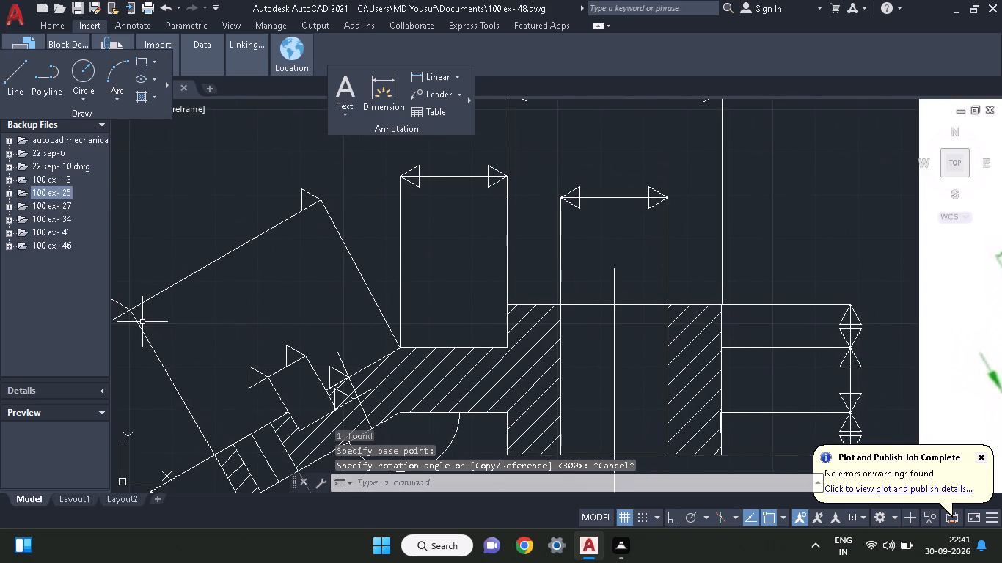
pyautogui.moveTo(155, 323); pyautogui.dragTo(223, 339, button='middle')
pyautogui.click(191, 323)
pyautogui.rightClick(196, 274)
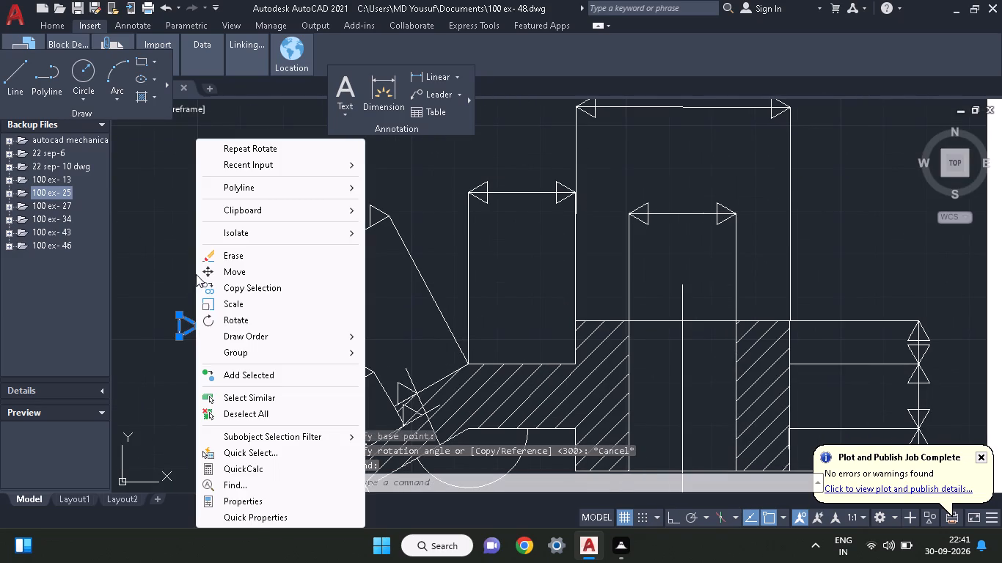
pyautogui.click(209, 317)
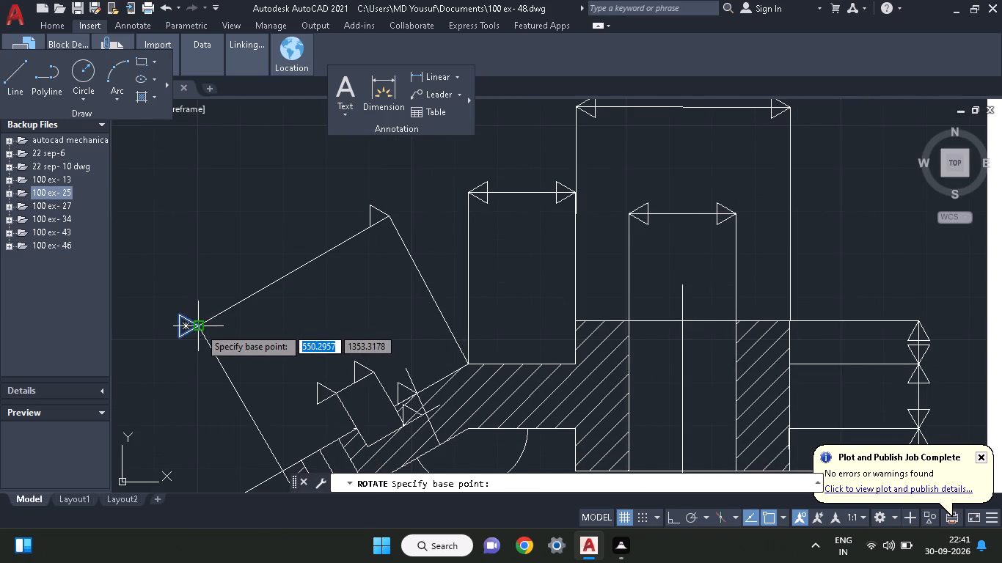
pyautogui.click(200, 328)
pyautogui.click(147, 351)
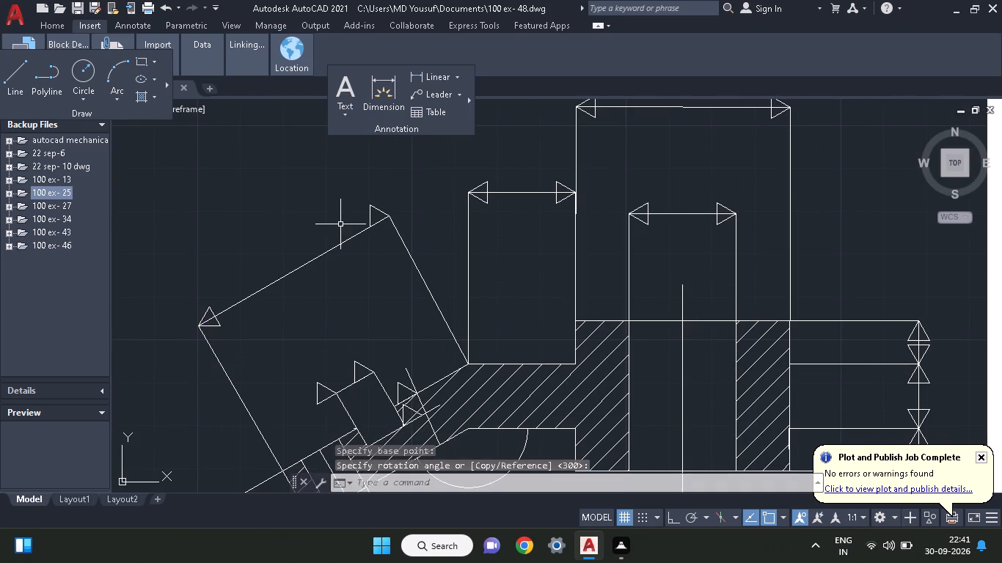
# Rotate the triangle at the upper end of the long slanted dimension line about its lower corner so it points up along the line.
pyautogui.click(370, 216)
pyautogui.rightClick(329, 199)
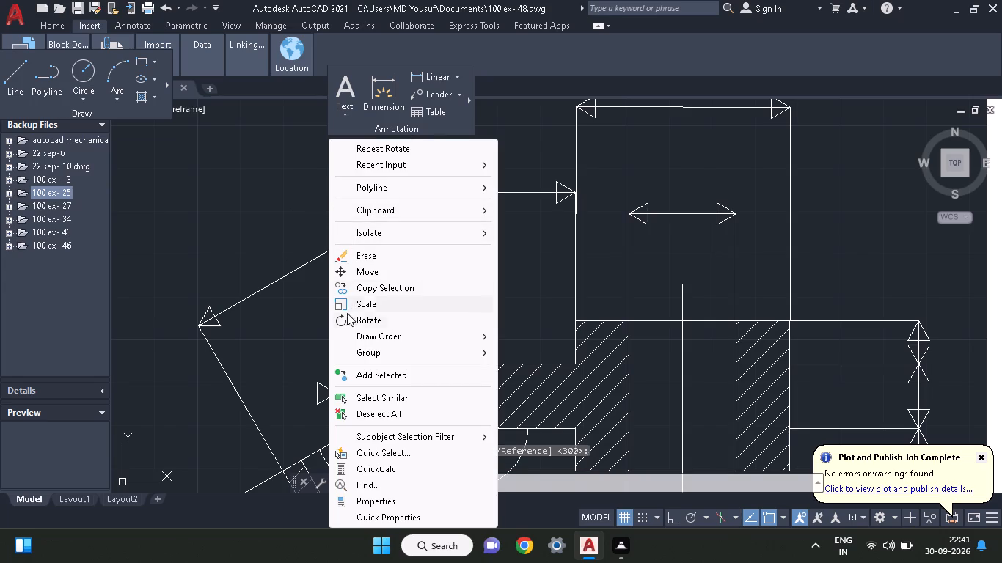
pyautogui.click(347, 325)
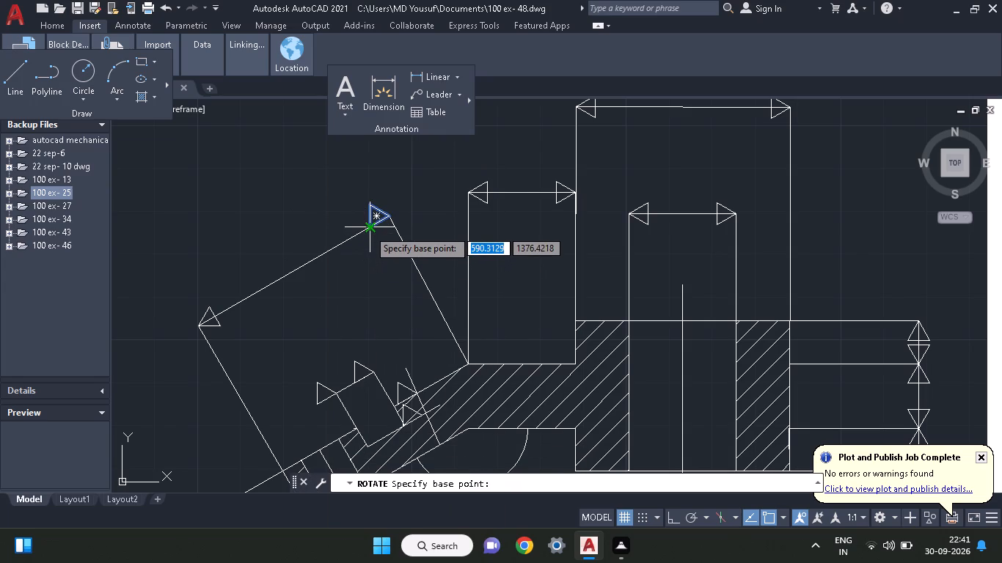
pyautogui.click(368, 229)
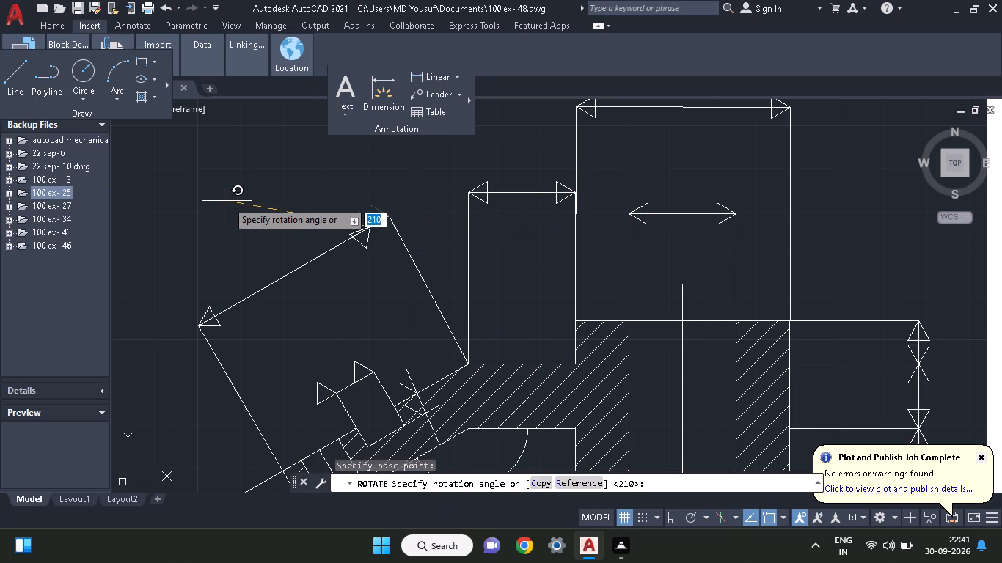
pyautogui.click(248, 172)
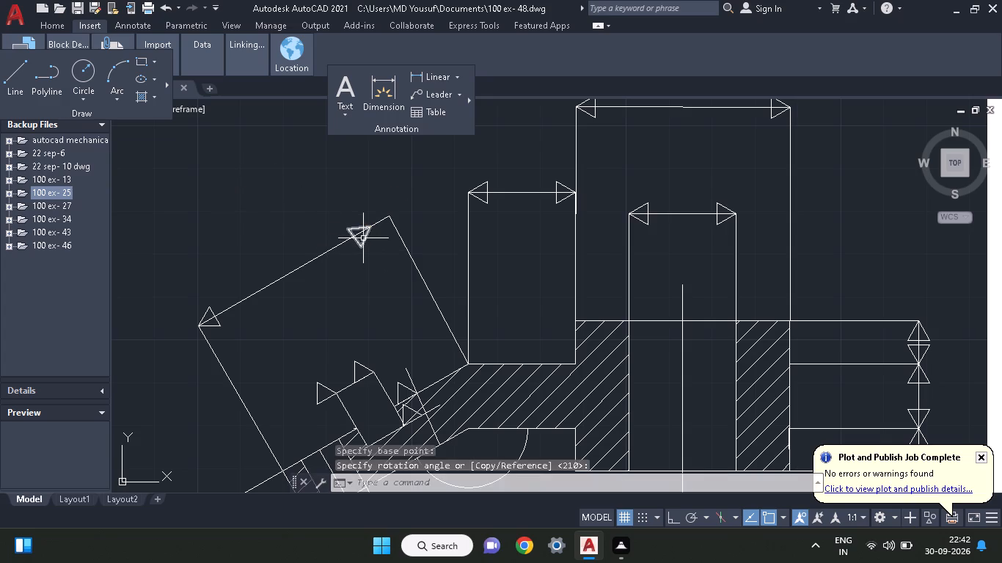
# Copy the rotated triangle by its upper corner on the dimension line to the upper end of the long slanted dimension line.
pyautogui.click(364, 238)
pyautogui.rightClick(310, 225)
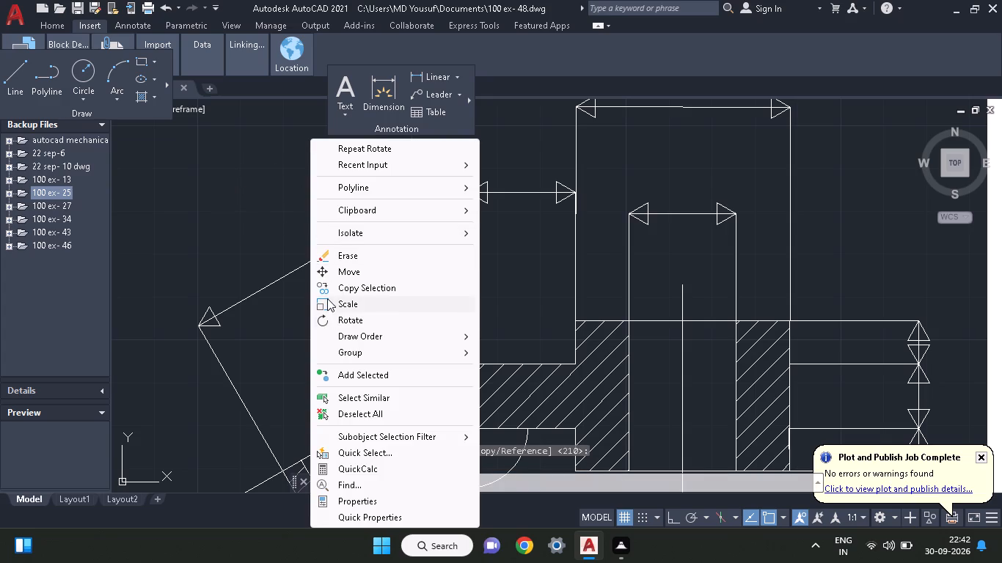
pyautogui.click(327, 288)
pyautogui.click(371, 228)
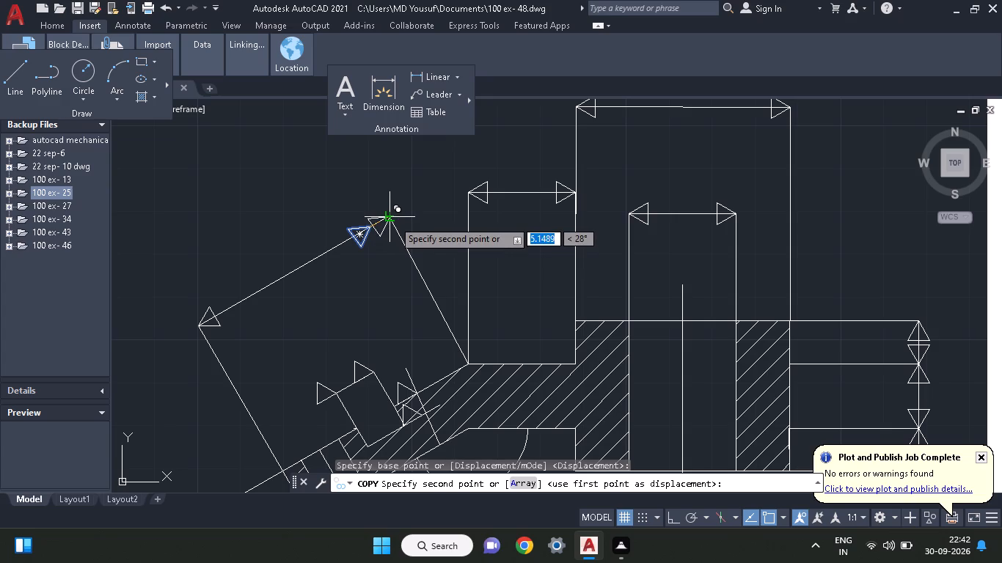
pyautogui.click(393, 220)
pyautogui.rightClick(396, 199)
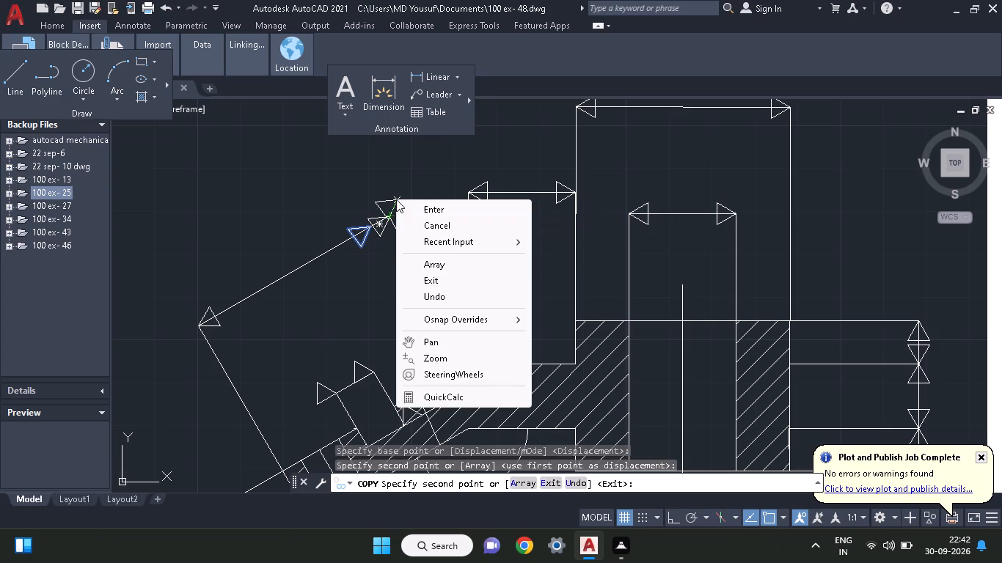
pyautogui.click(398, 203)
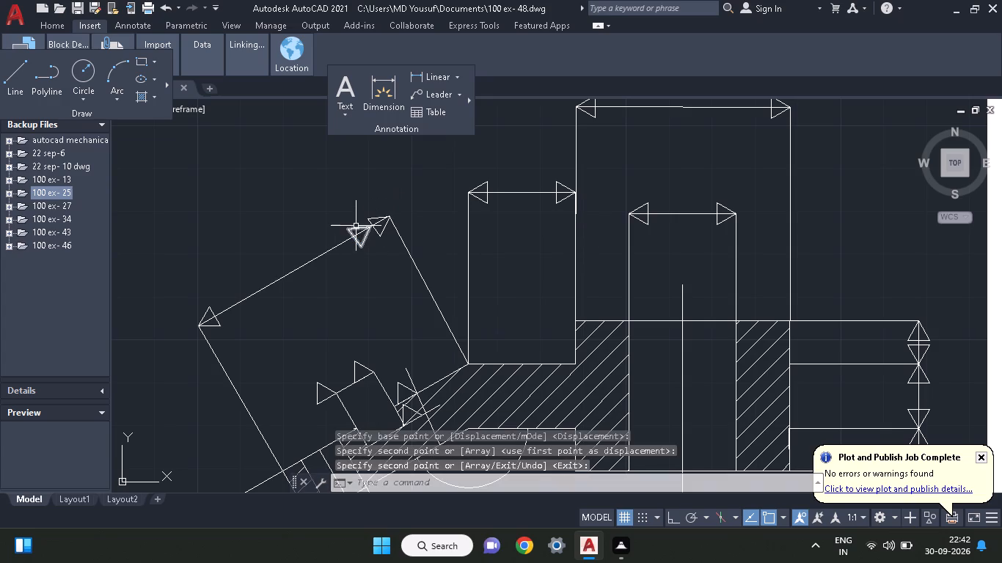
# Erase the original triangle left just below the copy on the long slanted dimension line.
pyautogui.click(356, 226)
pyautogui.click(356, 230)
pyautogui.rightClick(347, 213)
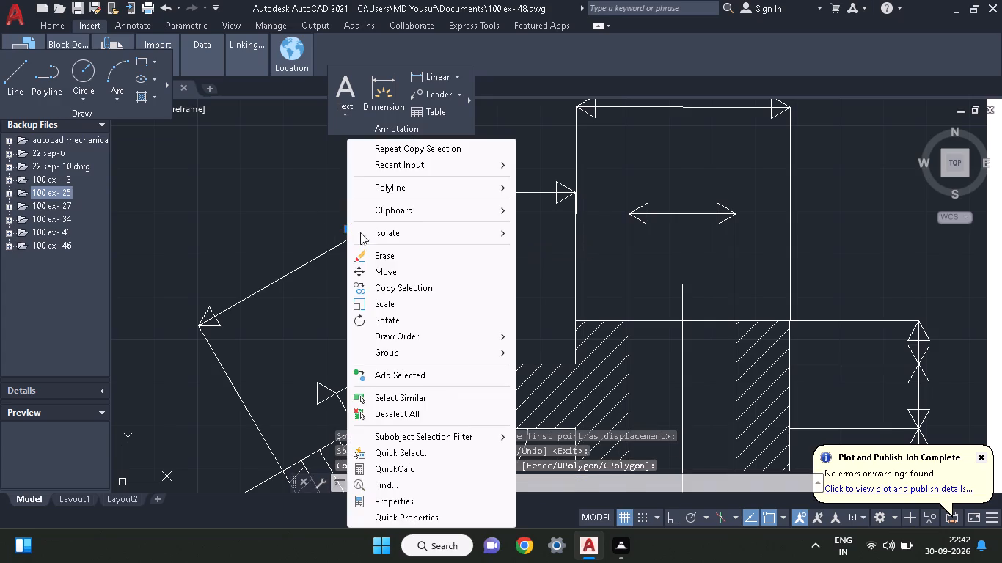
pyautogui.click(385, 262)
pyautogui.moveTo(412, 253); pyautogui.dragTo(300, 250, button='middle')
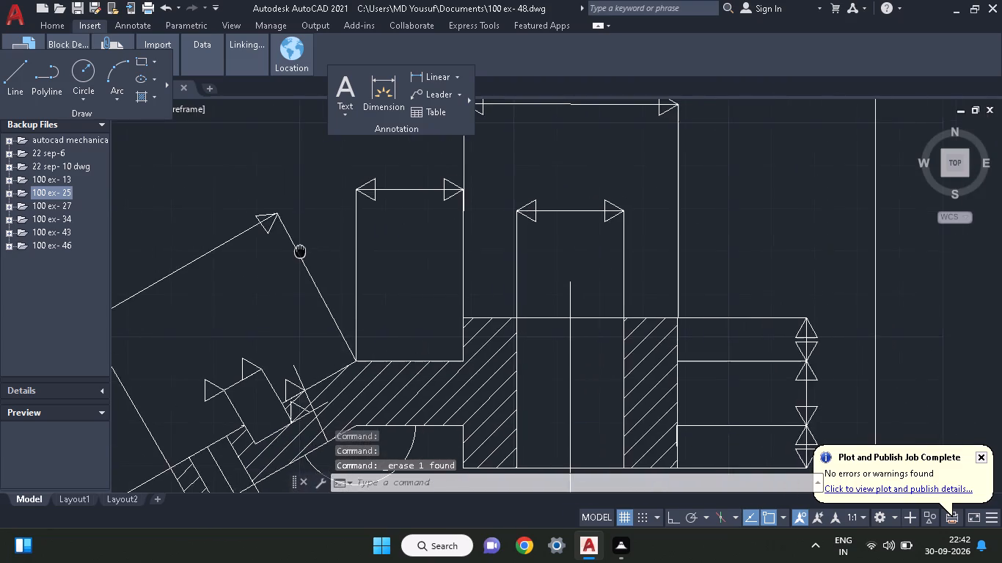
pyautogui.moveTo(300, 250); pyautogui.dragTo(336, 198, button='middle')
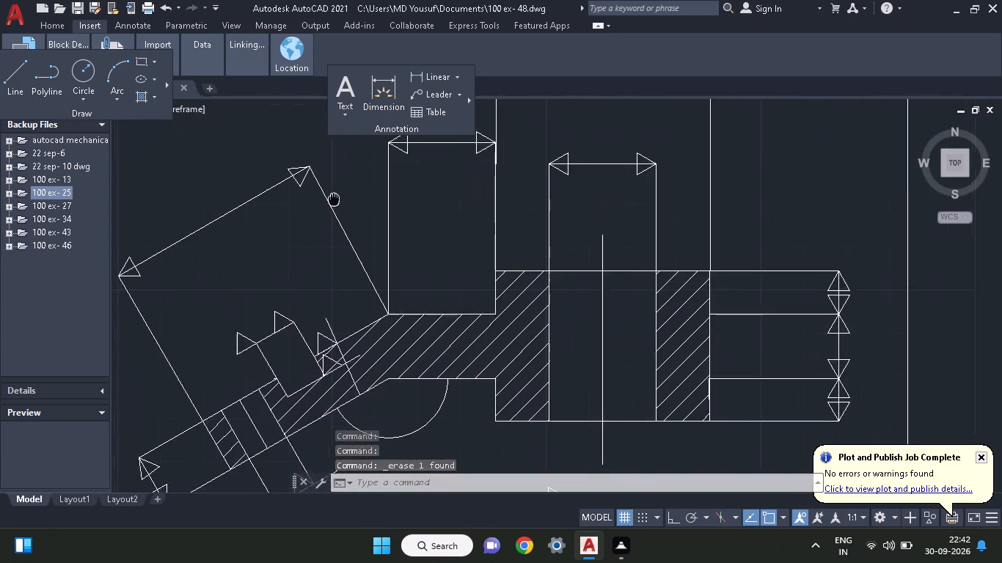
# Rotate the triangle at the end of the lower-left extension line below the arm's hole about 29° around its tip.
pyautogui.moveTo(336, 198); pyautogui.dragTo(455, 122, button='middle')
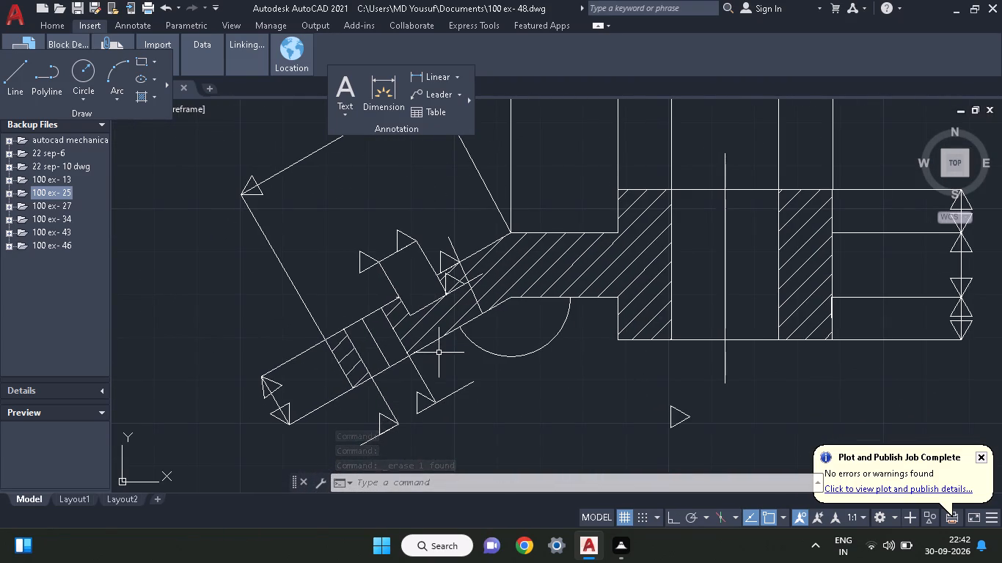
pyautogui.moveTo(439, 353); pyautogui.dragTo(385, 287, button='middle')
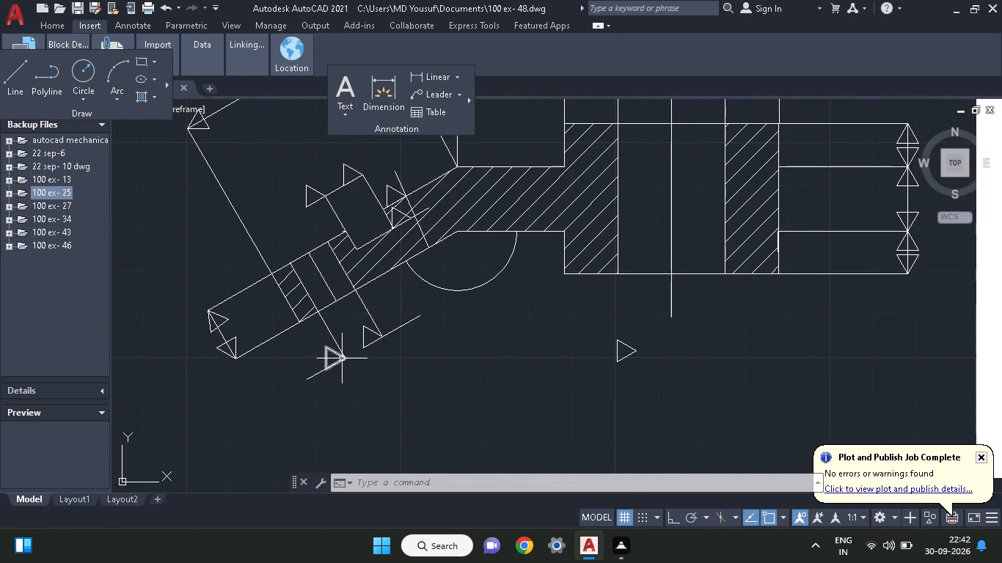
pyautogui.click(326, 360)
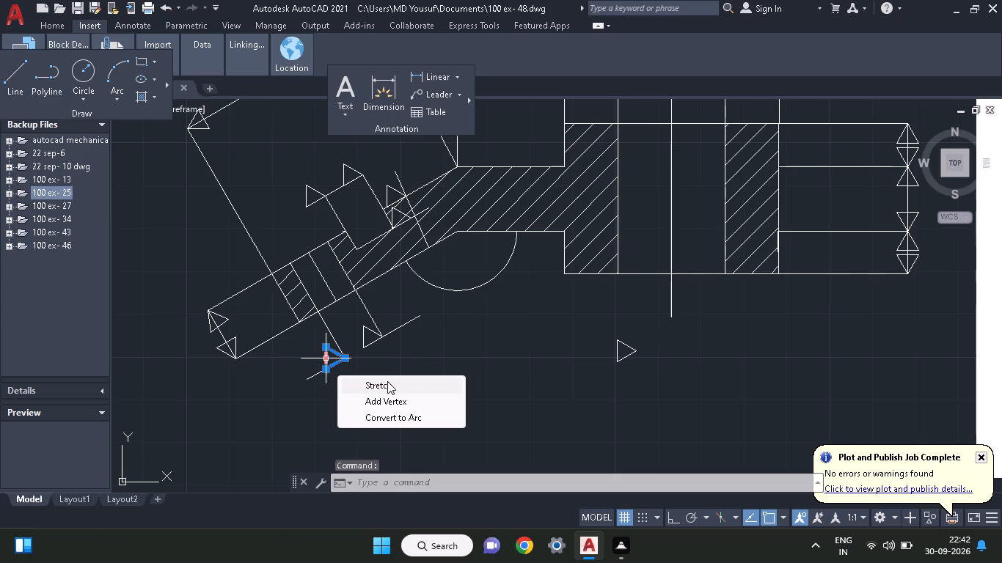
pyautogui.rightClick(387, 381)
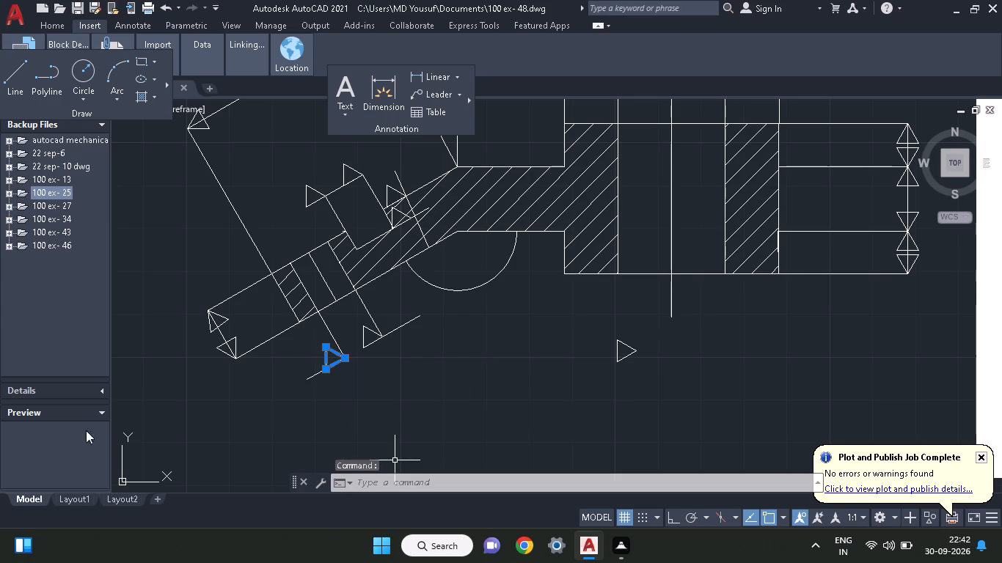
pyautogui.rightClick(217, 384)
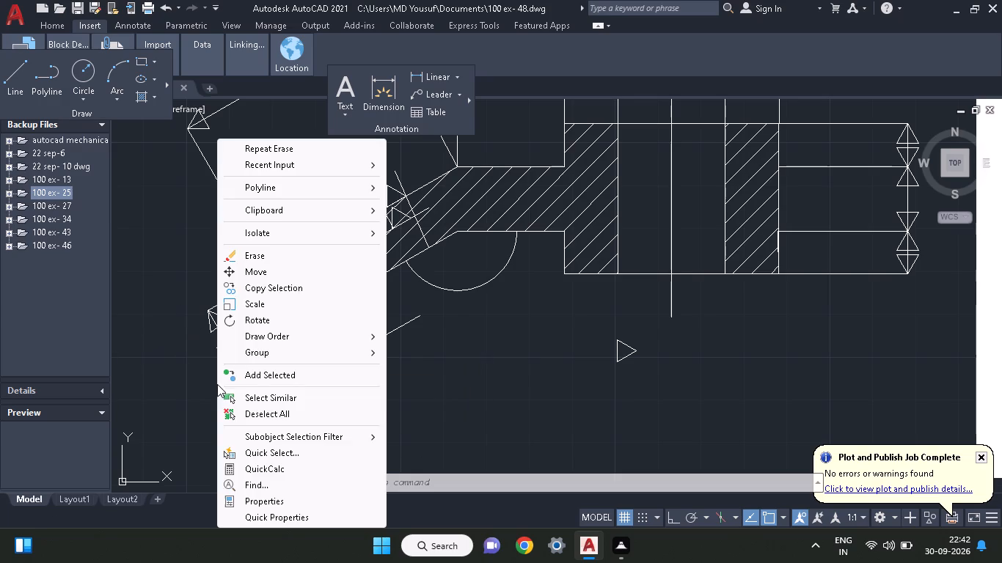
pyautogui.click(262, 325)
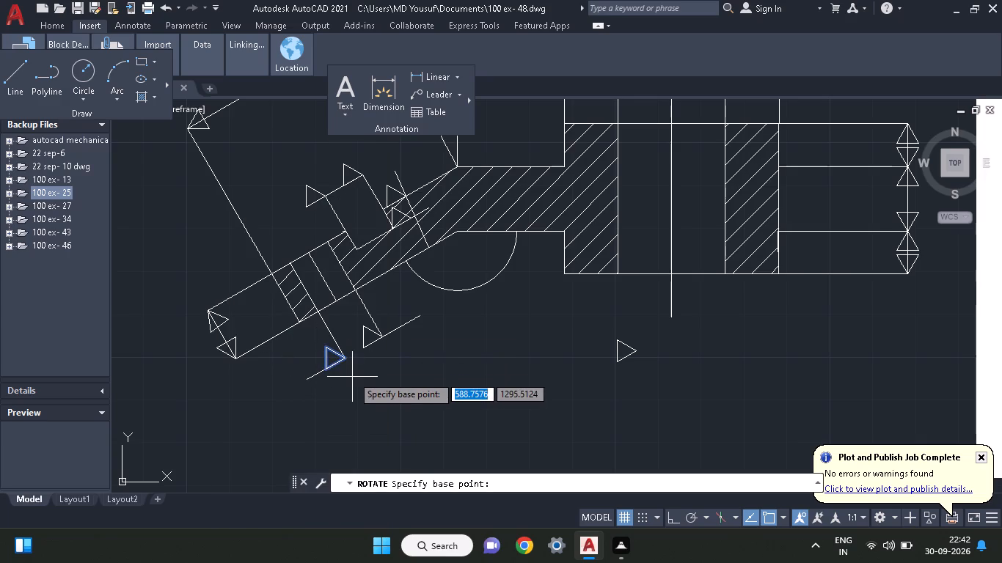
pyautogui.click(343, 356)
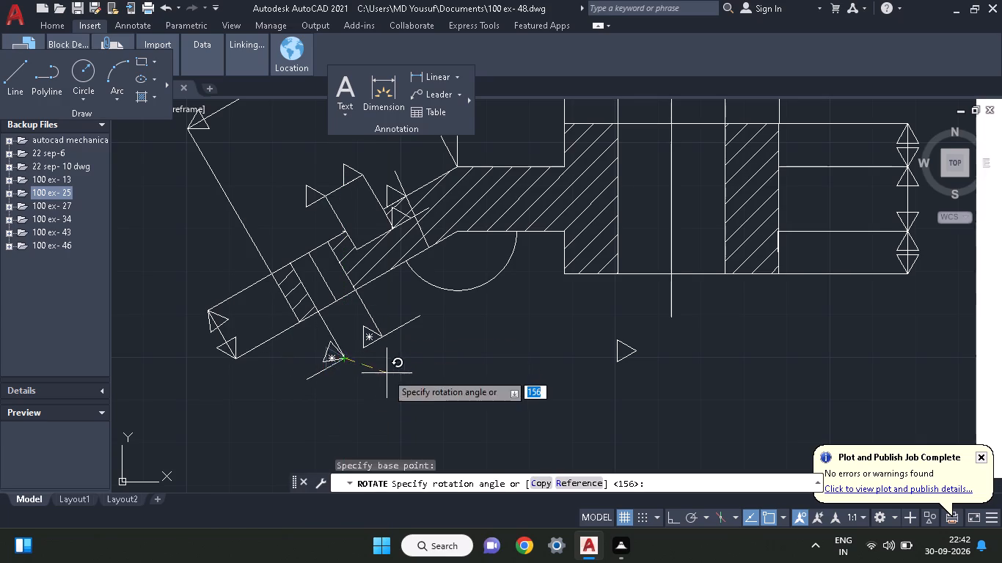
pyautogui.click(411, 318)
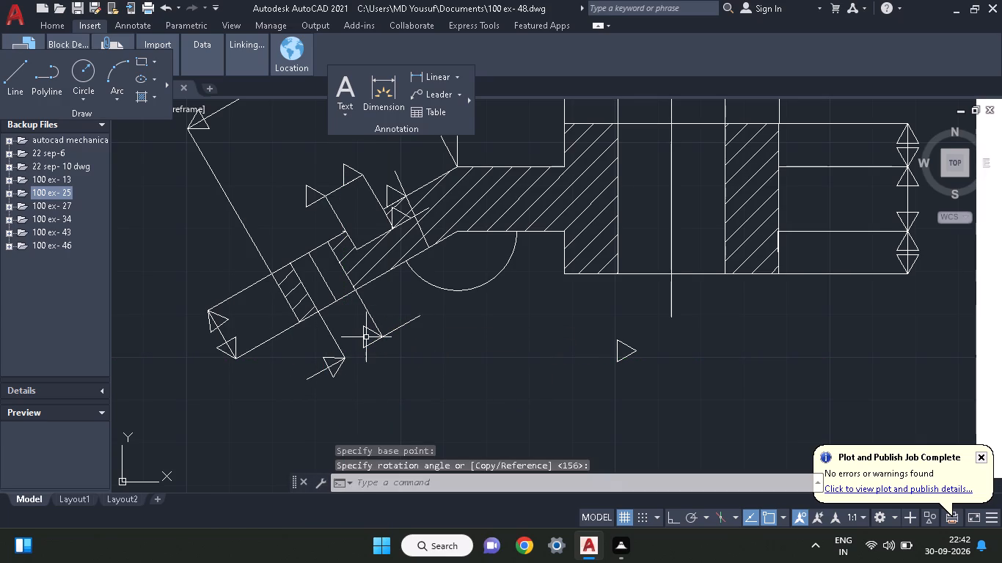
# Rotate the triangle at the end of the hole's other extension line about 209° around its tip, facing the first arrowhead.
pyautogui.click(364, 337)
pyautogui.rightClick(365, 370)
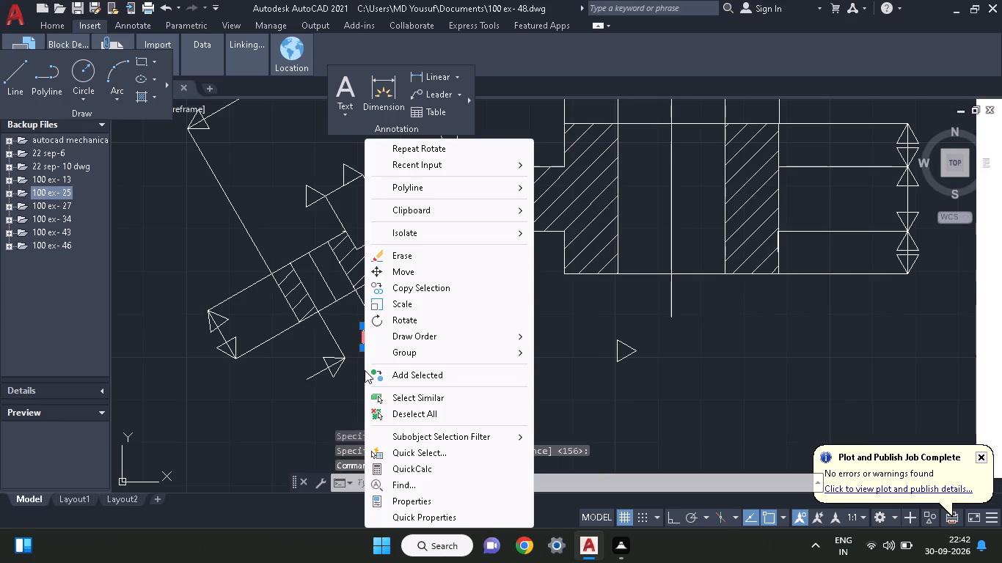
pyautogui.click(398, 323)
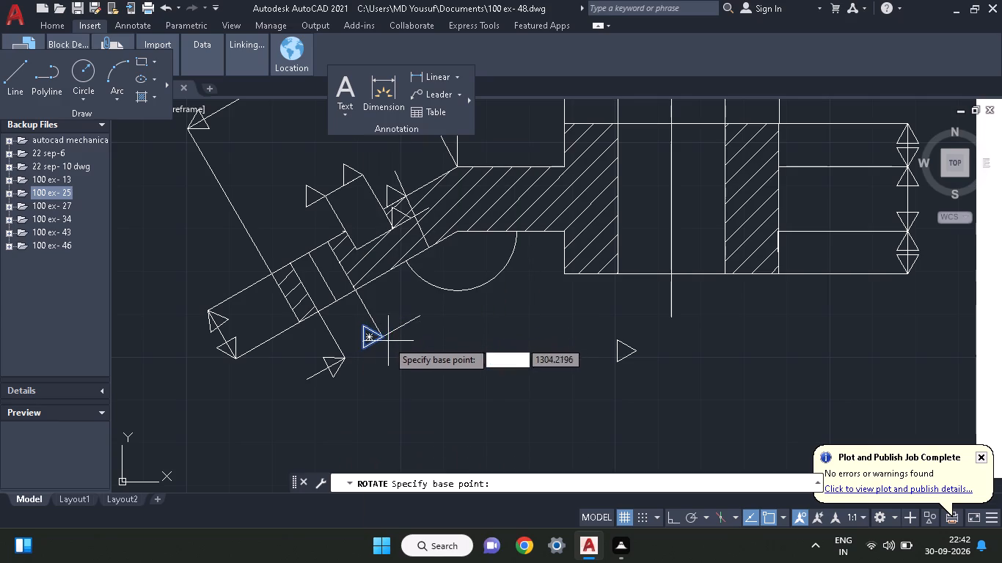
pyautogui.click(380, 337)
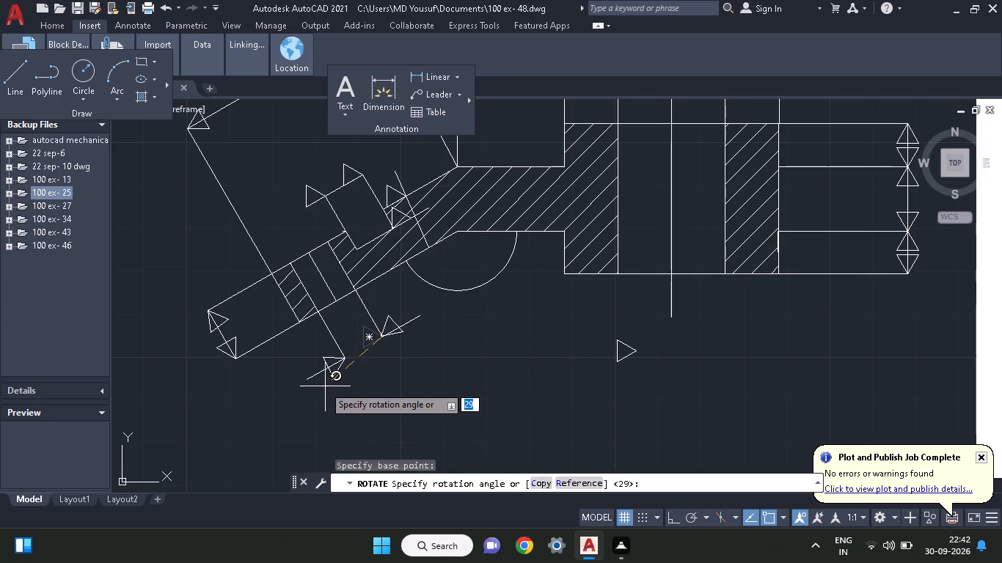
pyautogui.click(296, 384)
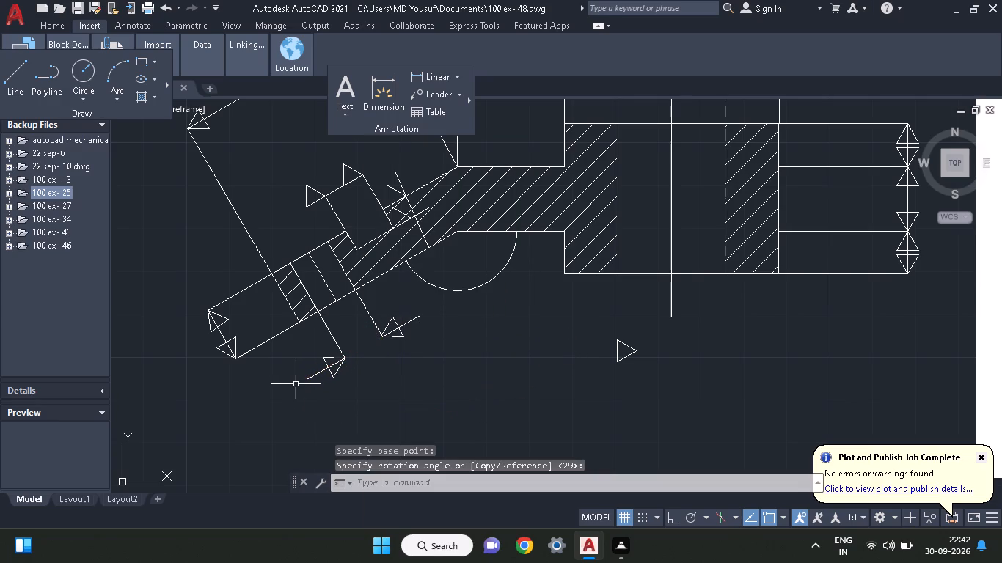
# Rotate the triangle at the lower-left end of the arm notch's width dimension about 30° around its tip, matching the reference image.
pyautogui.scroll(-1, 387, 384)
pyautogui.scroll(1, 387, 384)
pyautogui.moveTo(408, 374); pyautogui.dragTo(291, 455, button='middle')
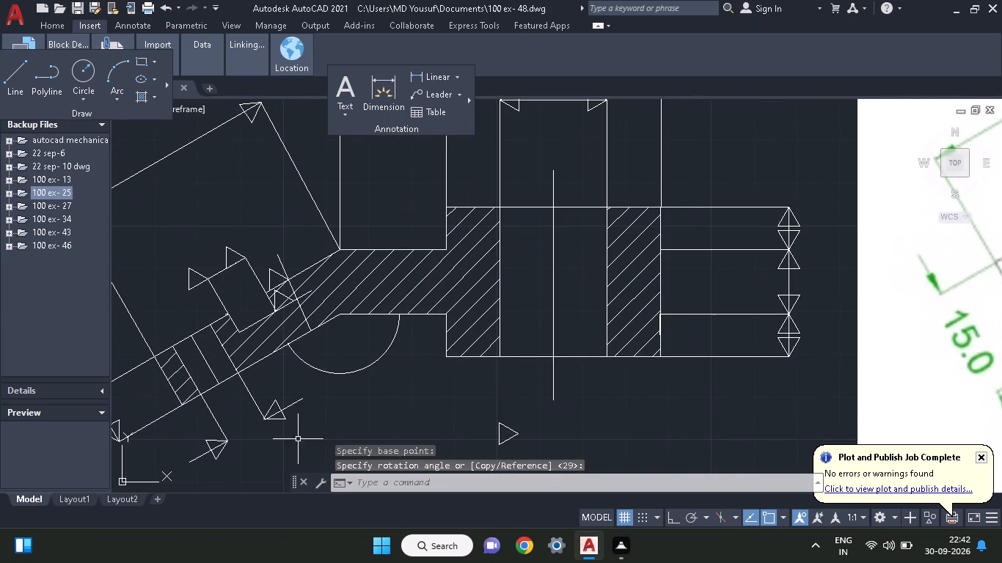
pyautogui.moveTo(326, 394); pyautogui.dragTo(392, 489, button='middle')
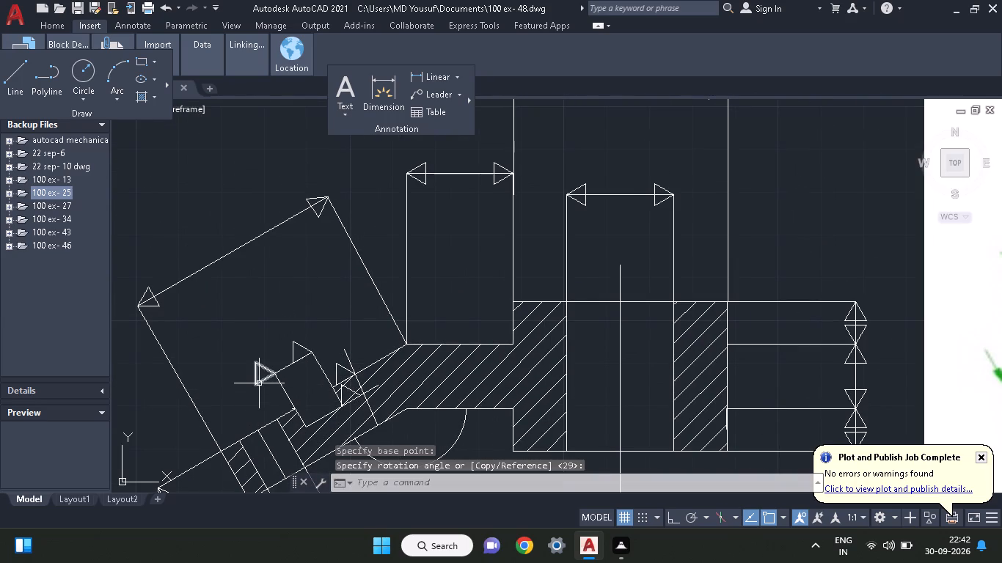
pyautogui.moveTo(262, 386); pyautogui.dragTo(164, 390, button='middle')
pyautogui.keyDown('ctrl'); pyautogui.scroll(-2, 304, 351); pyautogui.keyUp('ctrl')
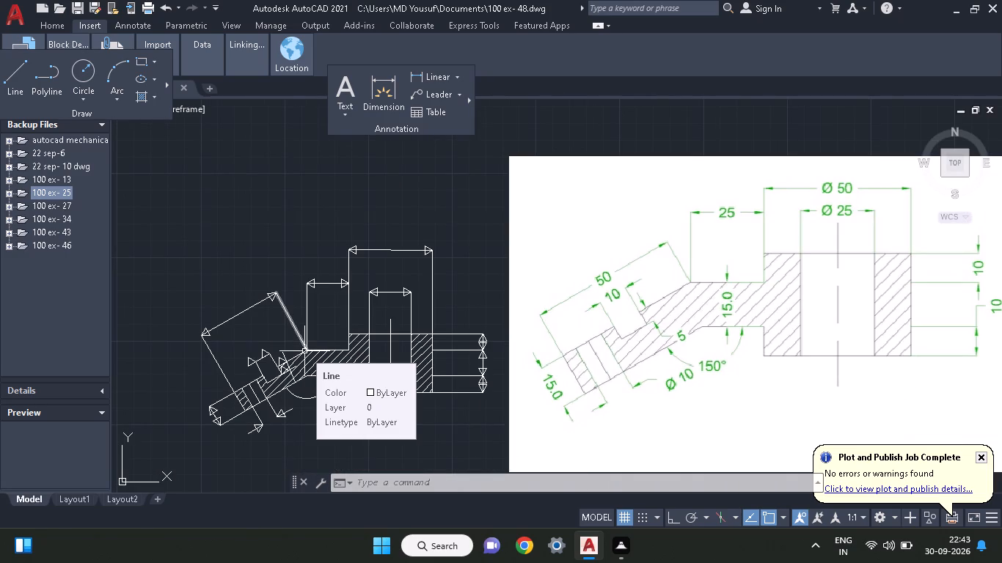
pyautogui.keyDown('ctrl'); pyautogui.scroll(1, 304, 351); pyautogui.keyUp('ctrl')
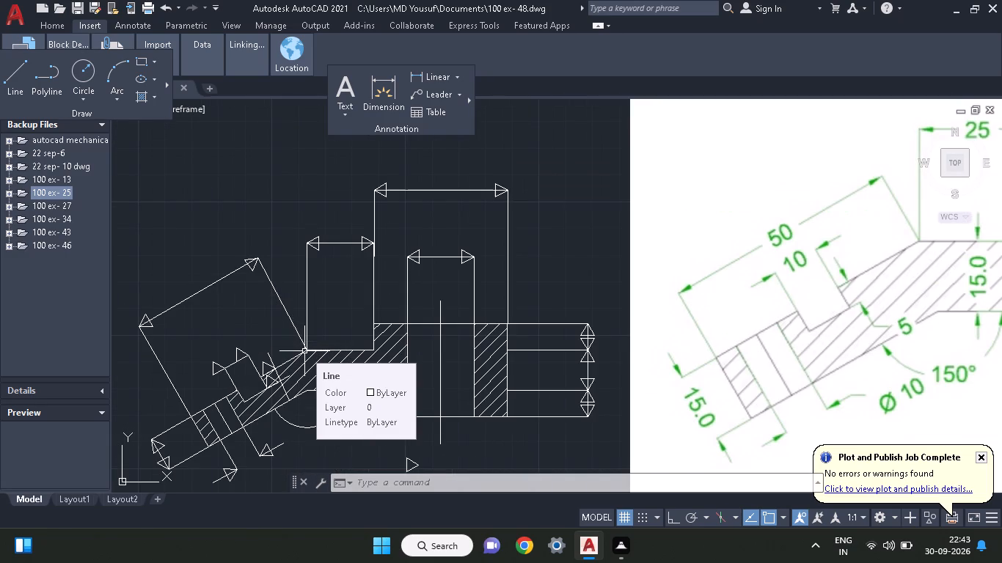
pyautogui.scroll(-1, 139, 335)
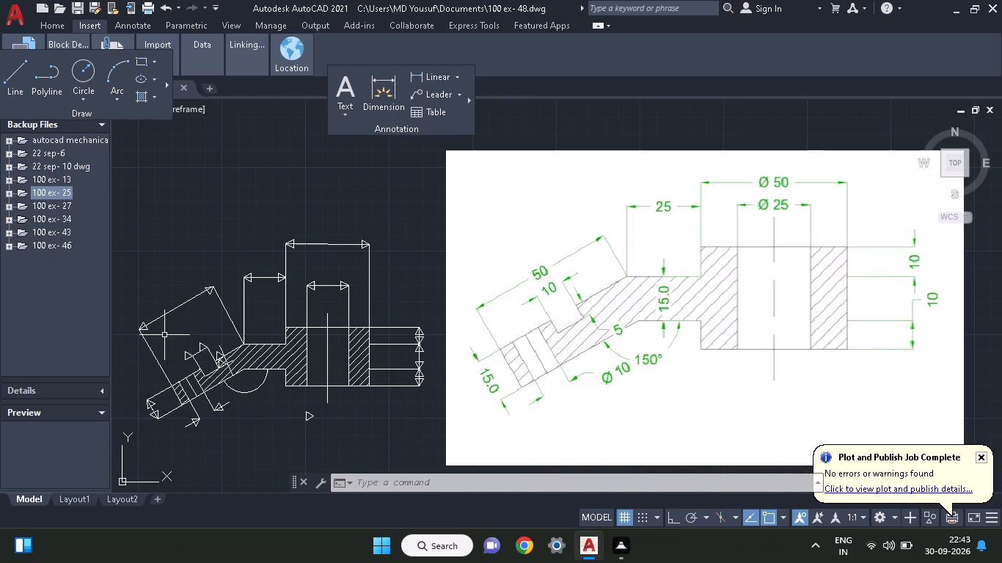
pyautogui.scroll(1, 190, 357)
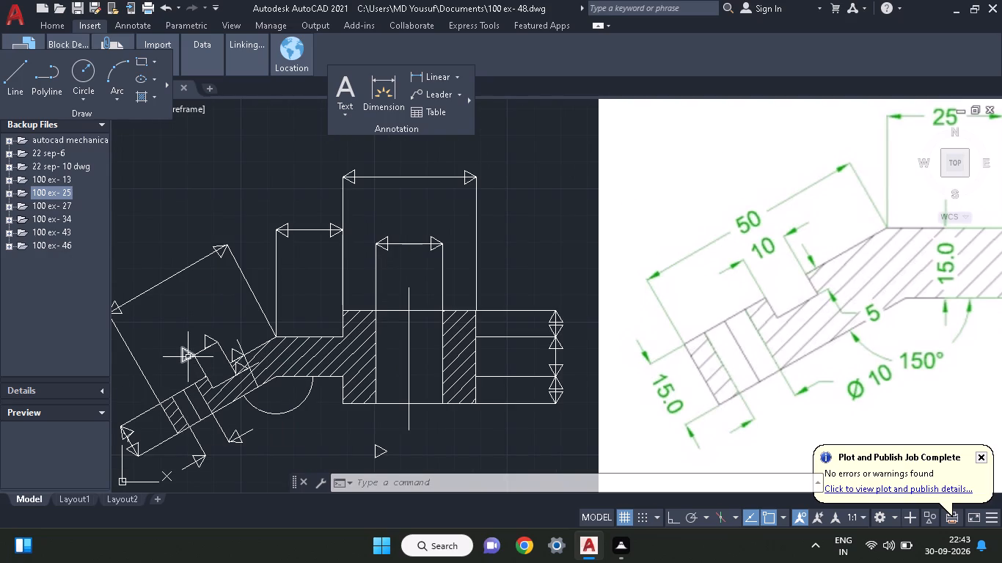
pyautogui.click(188, 357)
pyautogui.rightClick(183, 331)
pyautogui.click(212, 322)
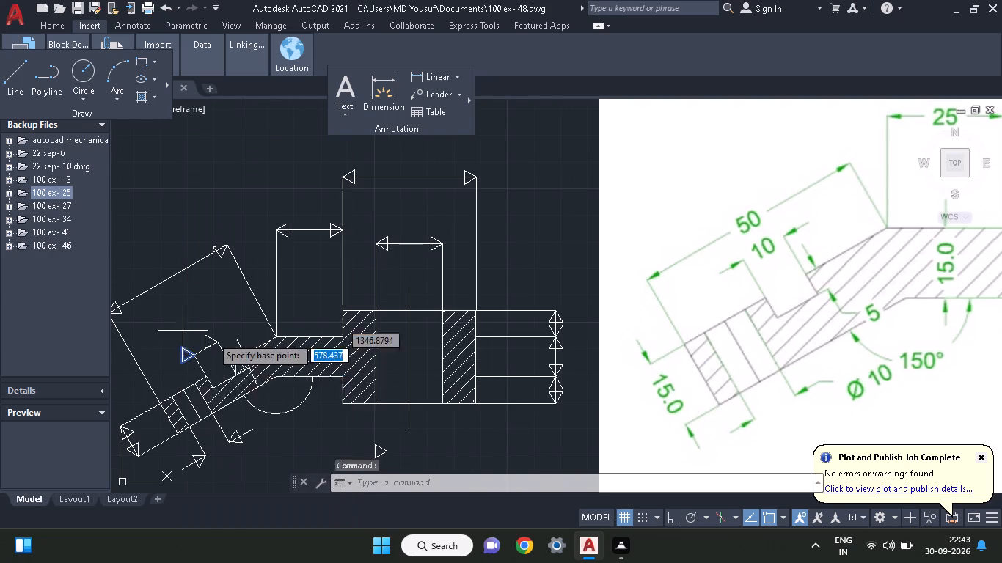
pyautogui.click(196, 353)
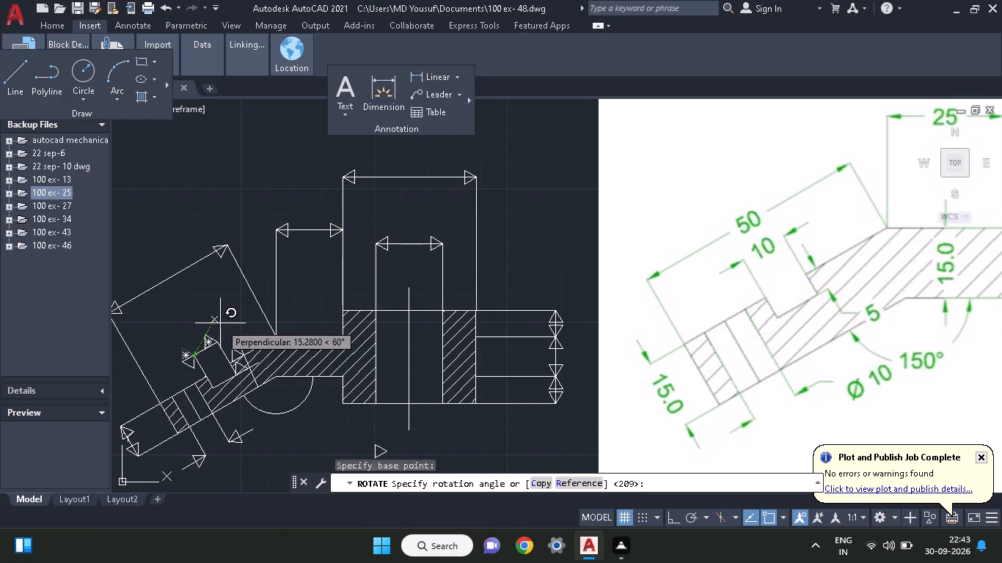
pyautogui.click(232, 328)
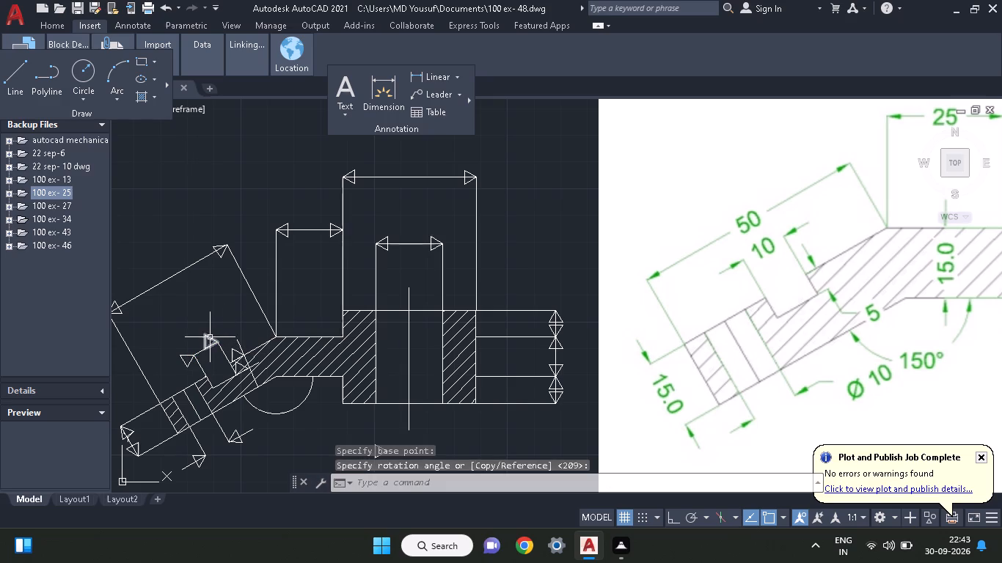
# Rotate the triangle at the upper-right end of the notch's width dimension about 210° around its tip.
pyautogui.click(208, 338)
pyautogui.rightClick(208, 323)
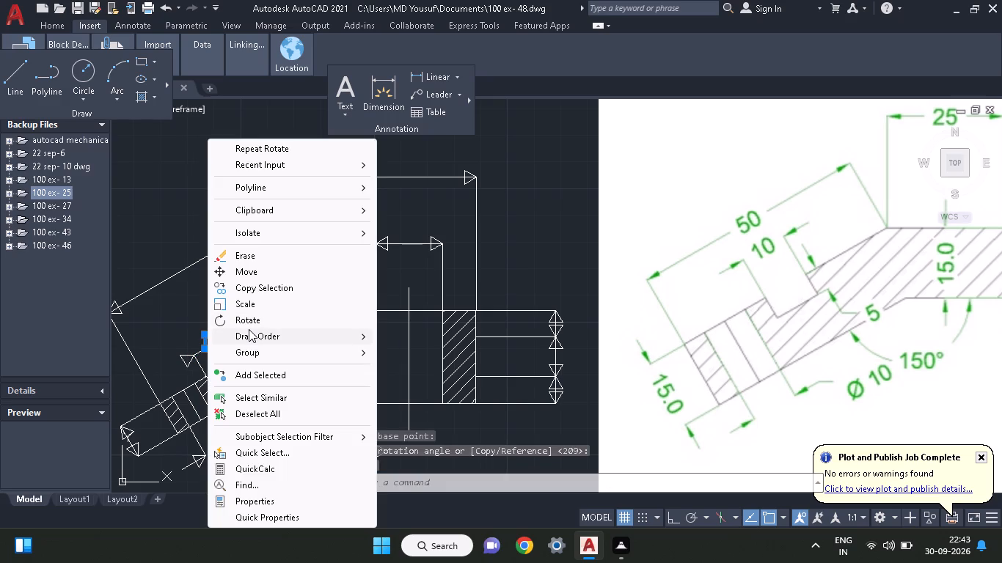
pyautogui.click(249, 317)
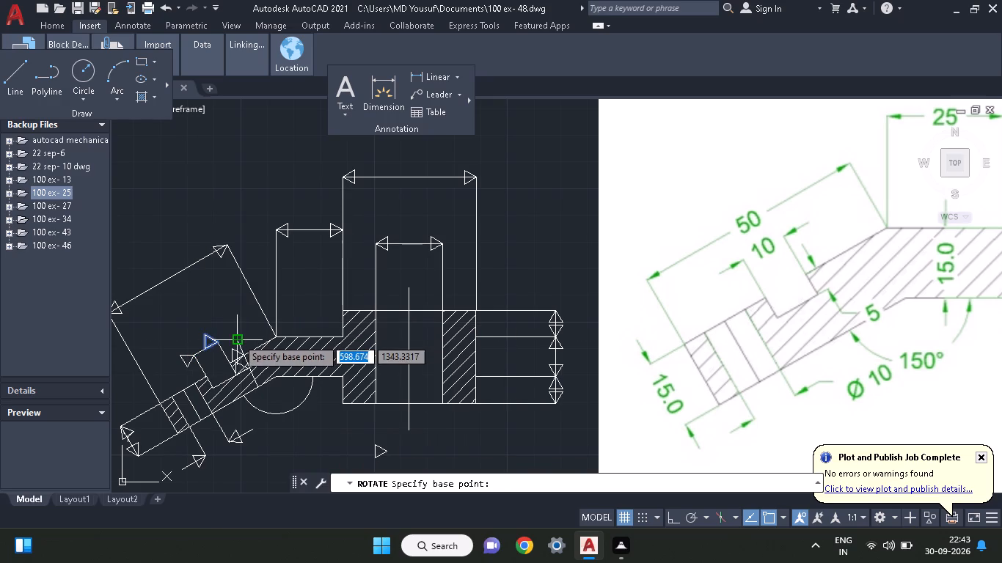
pyautogui.click(215, 342)
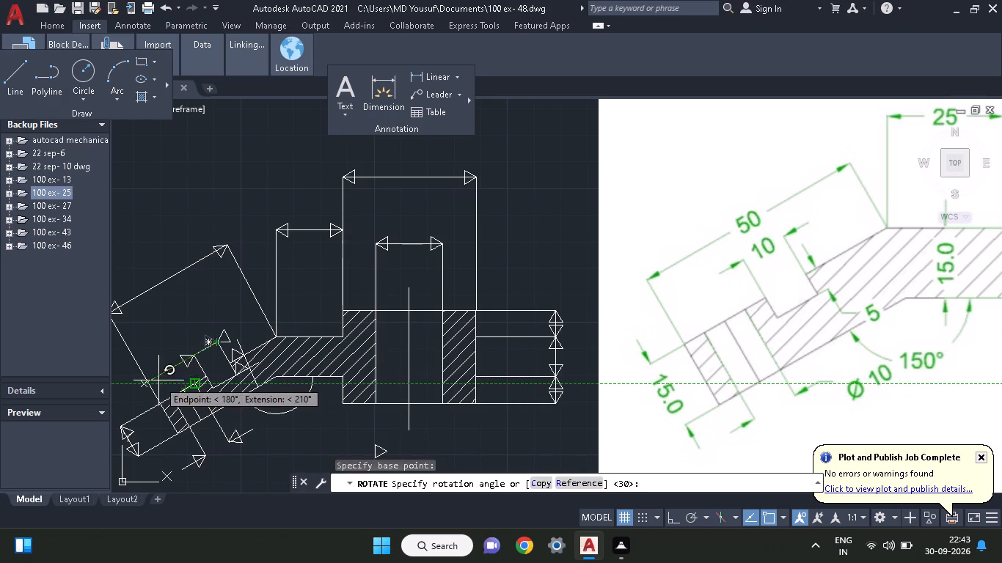
pyautogui.click(151, 379)
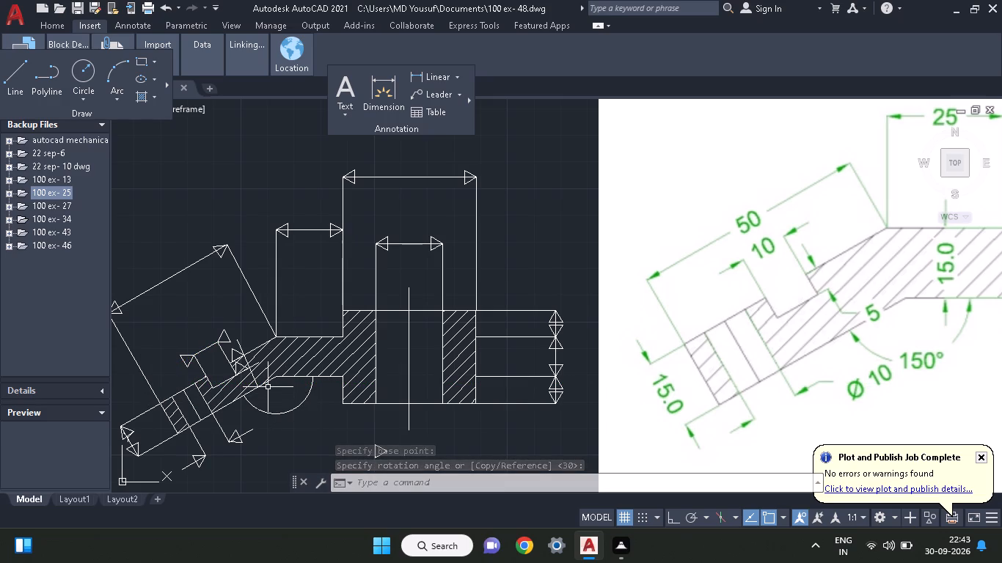
# Rotate the upper triangle of the notch's depth dimension about 294° around its tip so it points down along the line.
pyautogui.keyDown('ctrl'); pyautogui.scroll(2, 268, 387); pyautogui.keyUp('ctrl')
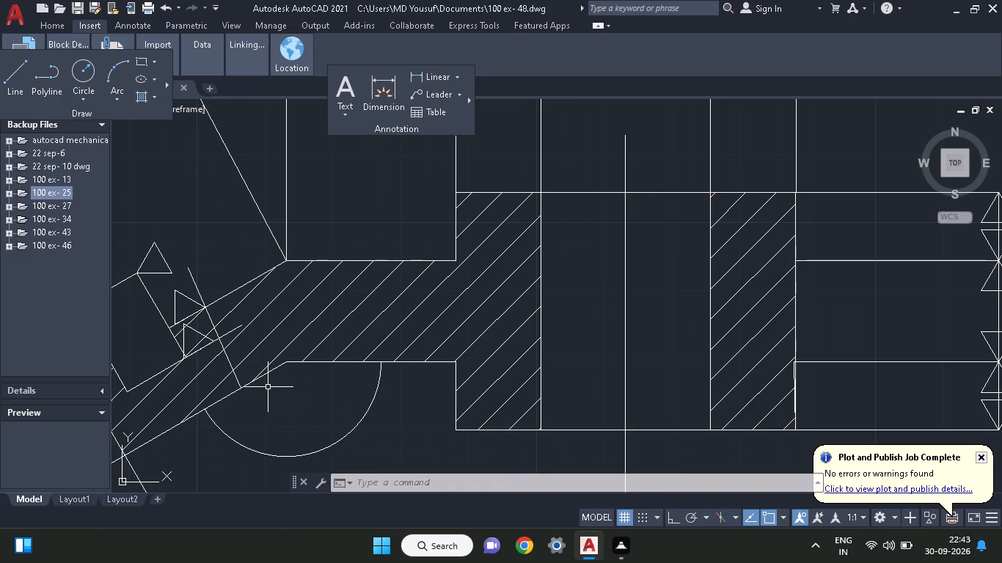
pyautogui.click(186, 297)
pyautogui.rightClick(205, 260)
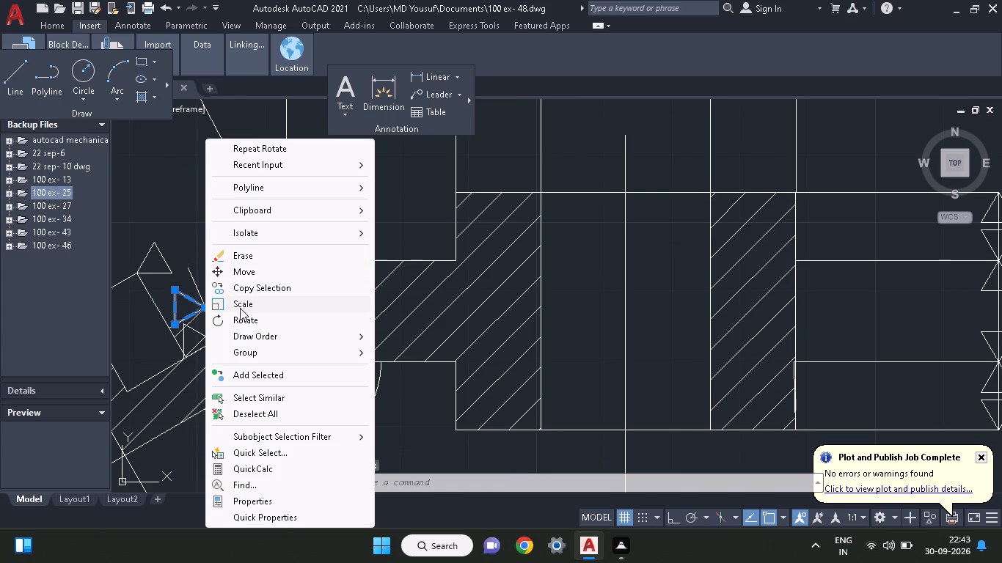
pyautogui.click(224, 313)
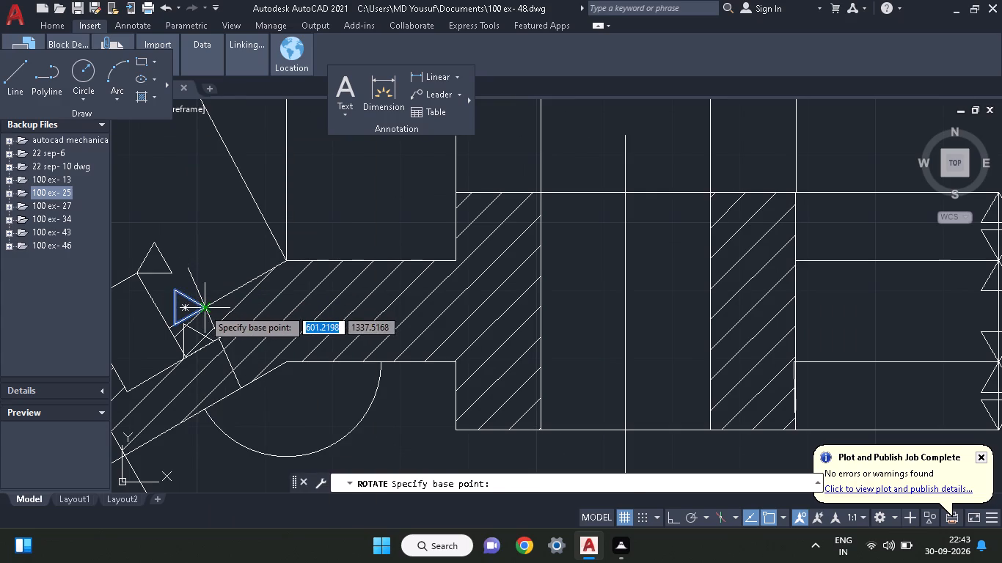
pyautogui.click(203, 309)
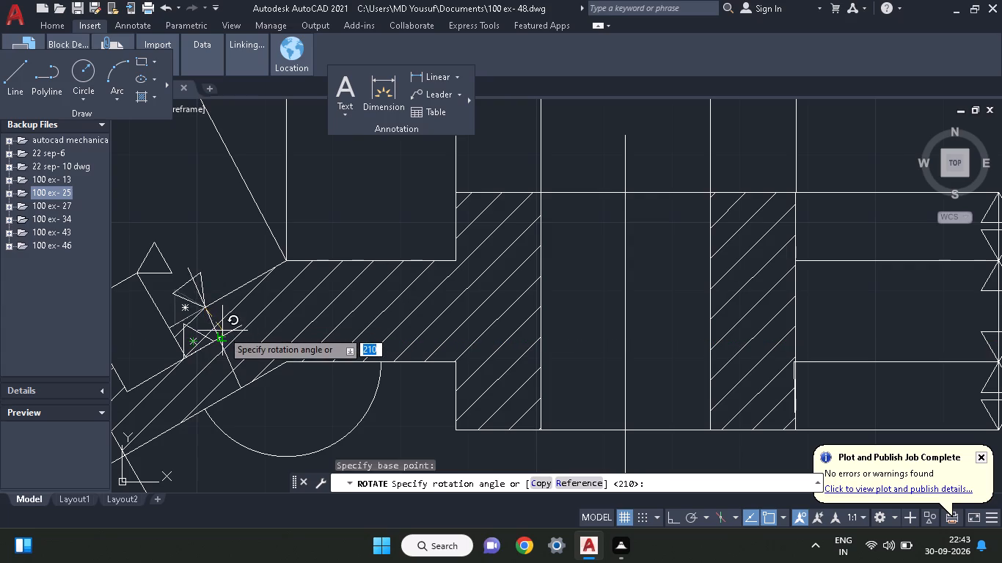
pyautogui.click(219, 340)
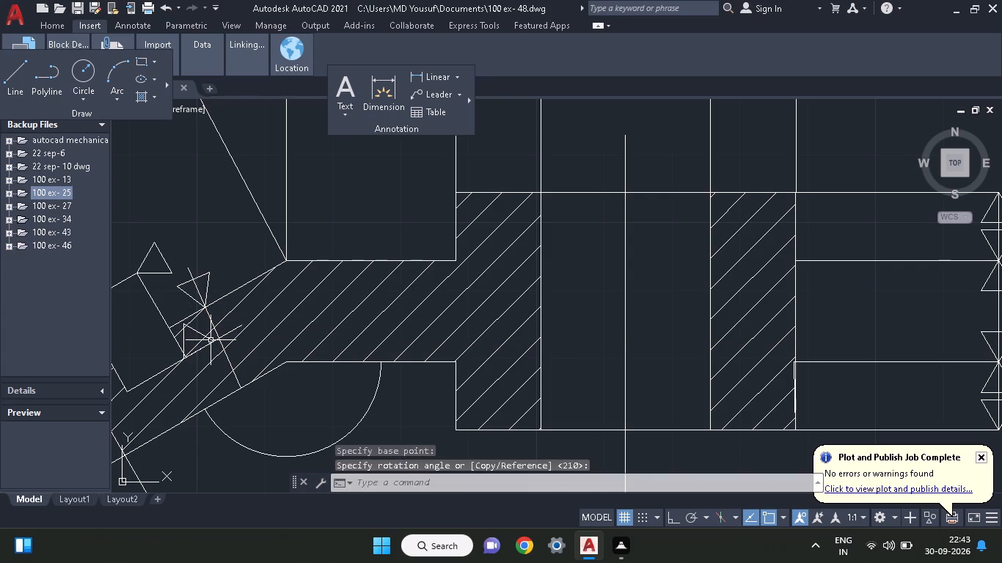
# Rotate the lower triangle of the notch's depth dimension around its tip so it points up along the slanted line.
pyautogui.click(211, 340)
pyautogui.rightClick(233, 252)
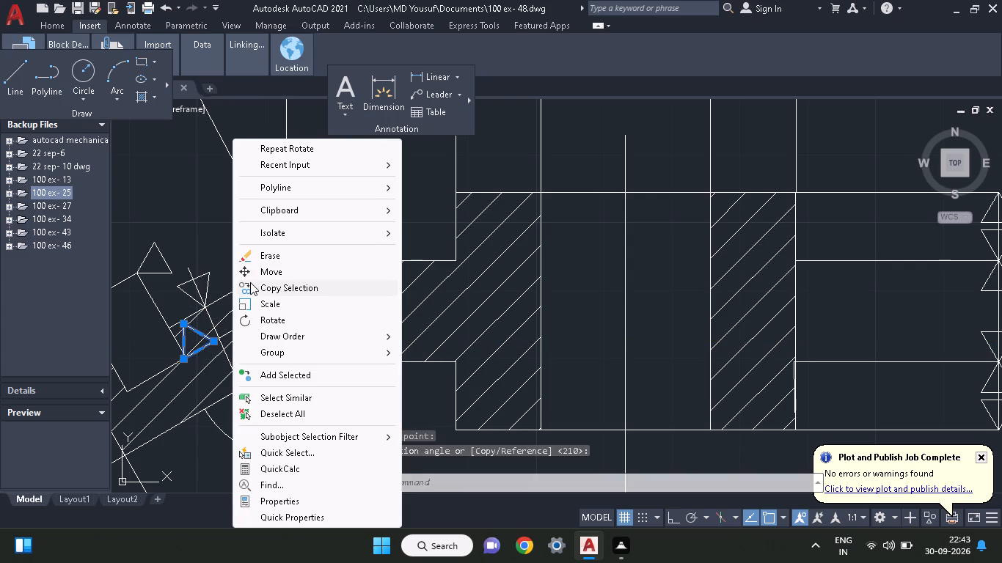
pyautogui.click(248, 317)
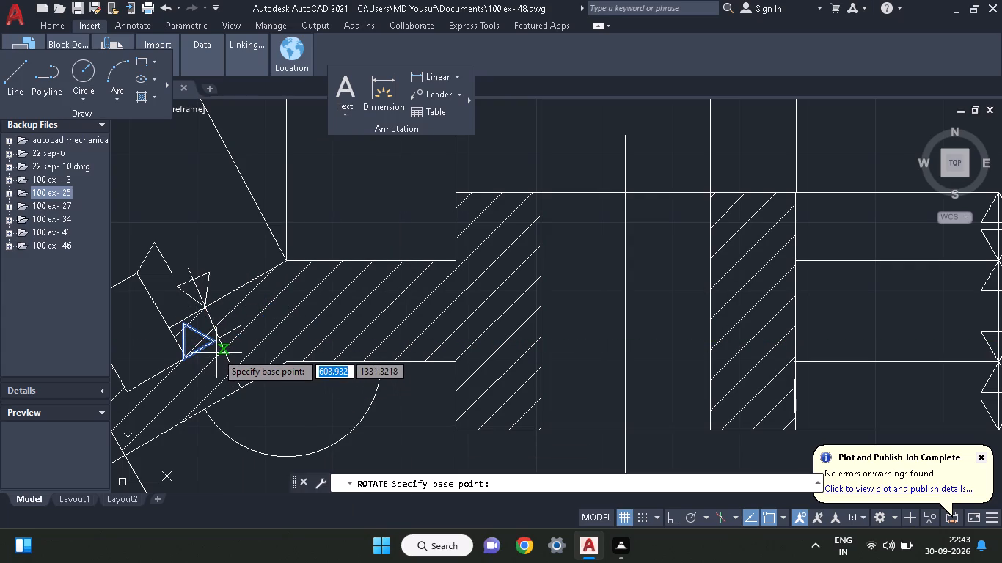
pyautogui.click(214, 345)
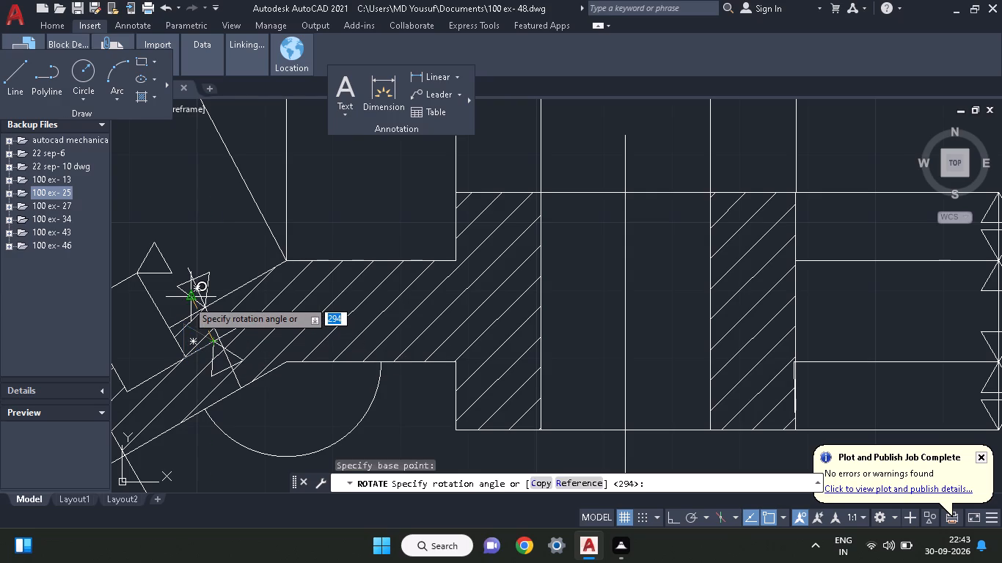
pyautogui.click(187, 300)
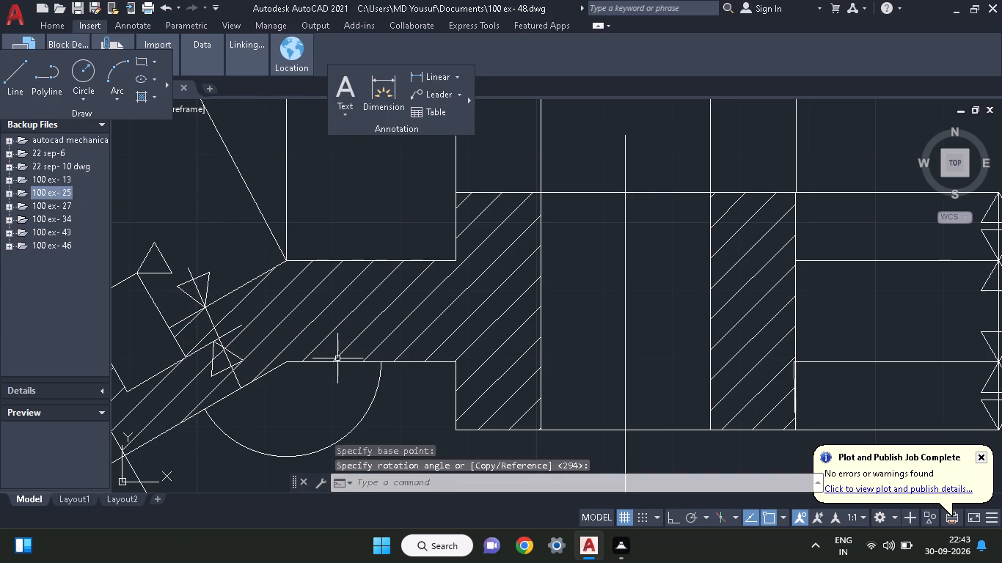
# Move the lower triangle of the notch's depth dimension so its tip sits where the slanted dimension line meets the notch's extension line.
pyautogui.click(233, 354)
pyautogui.rightClick(239, 352)
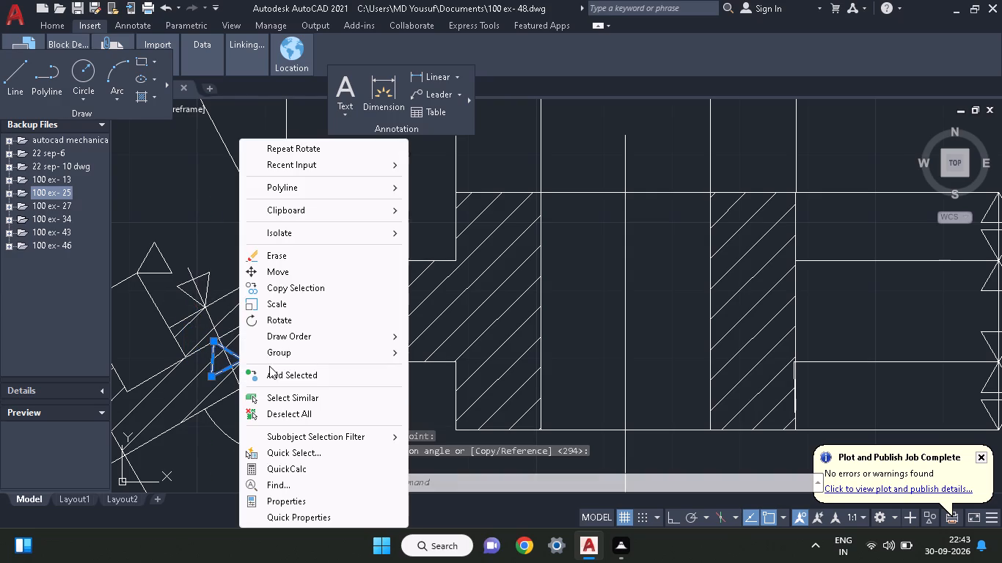
pyautogui.click(261, 278)
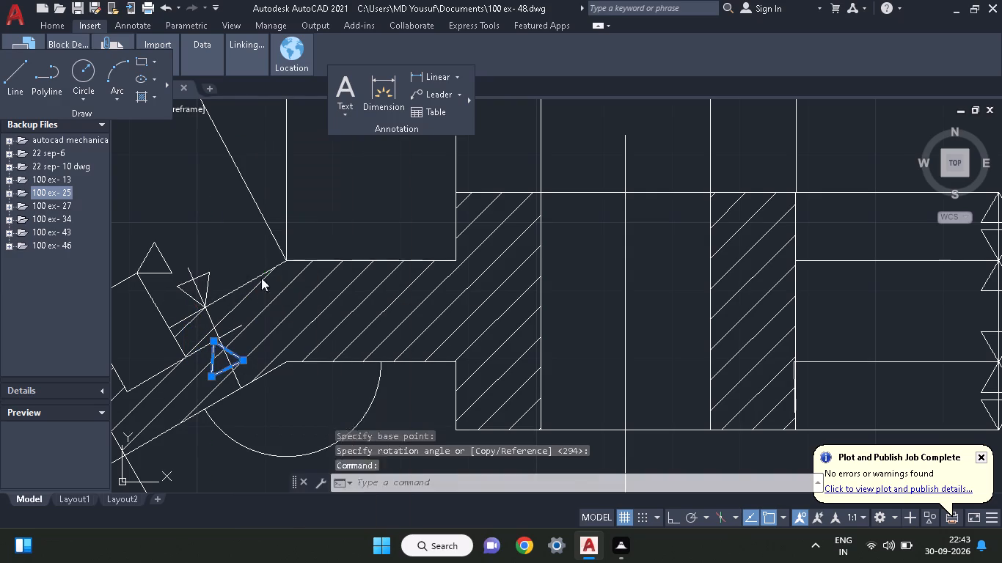
pyautogui.click(212, 342)
pyautogui.click(219, 339)
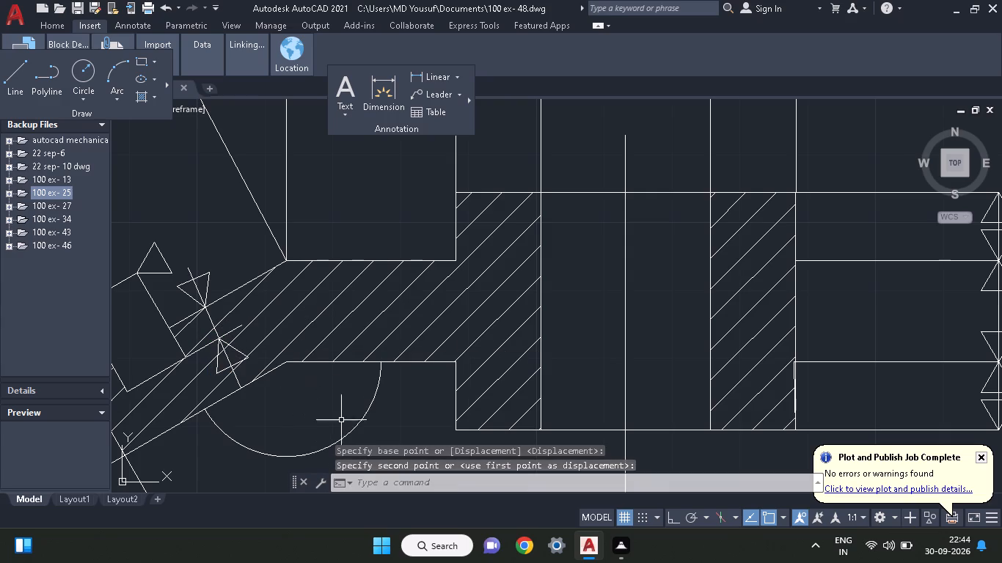
# Copy the spare triangle by its upper corner to both ends of the angle dimension arc below the arm.
pyautogui.moveTo(341, 410); pyautogui.dragTo(311, 253, button='middle')
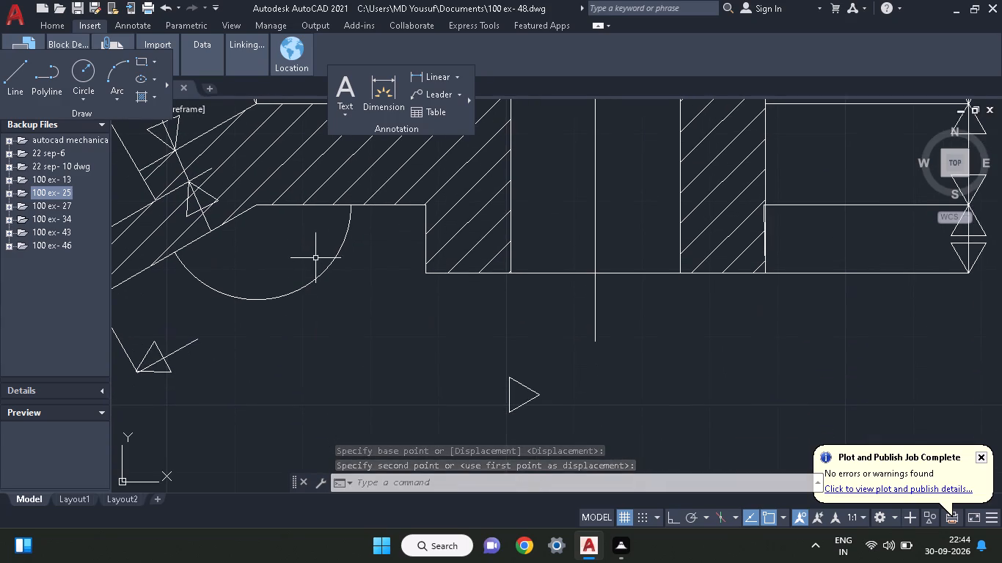
pyautogui.click(511, 391)
pyautogui.click(502, 394)
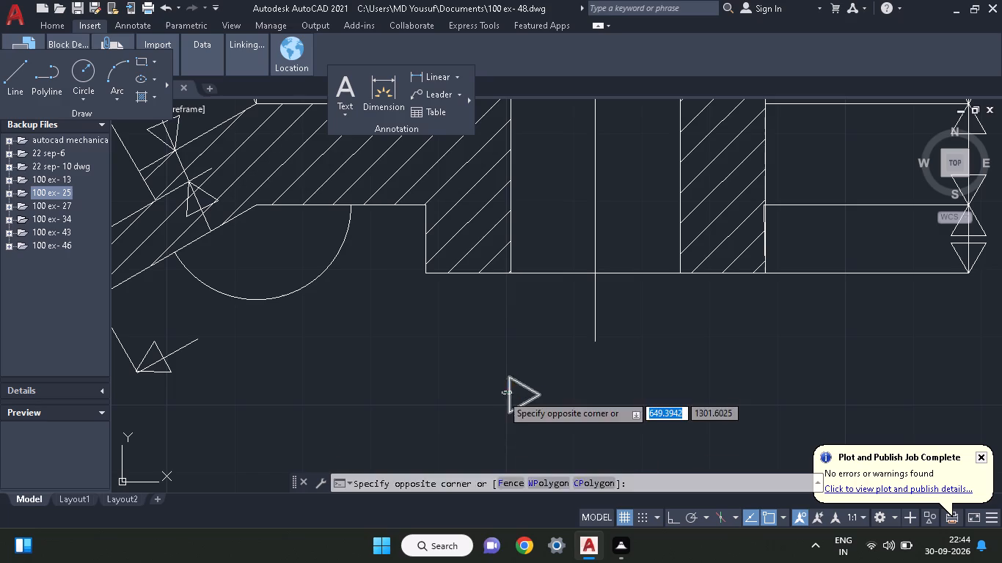
pyautogui.rightClick(479, 385)
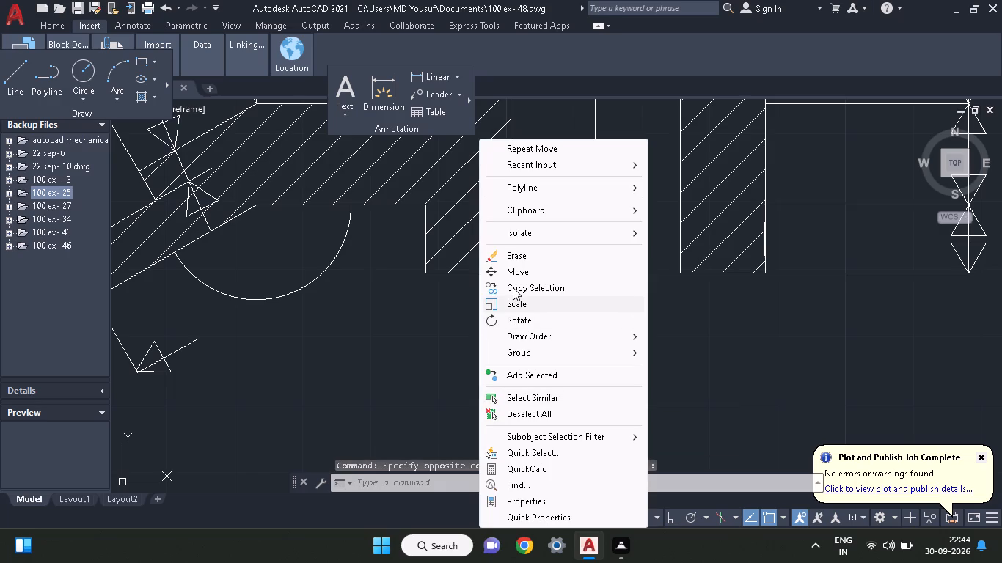
pyautogui.click(513, 287)
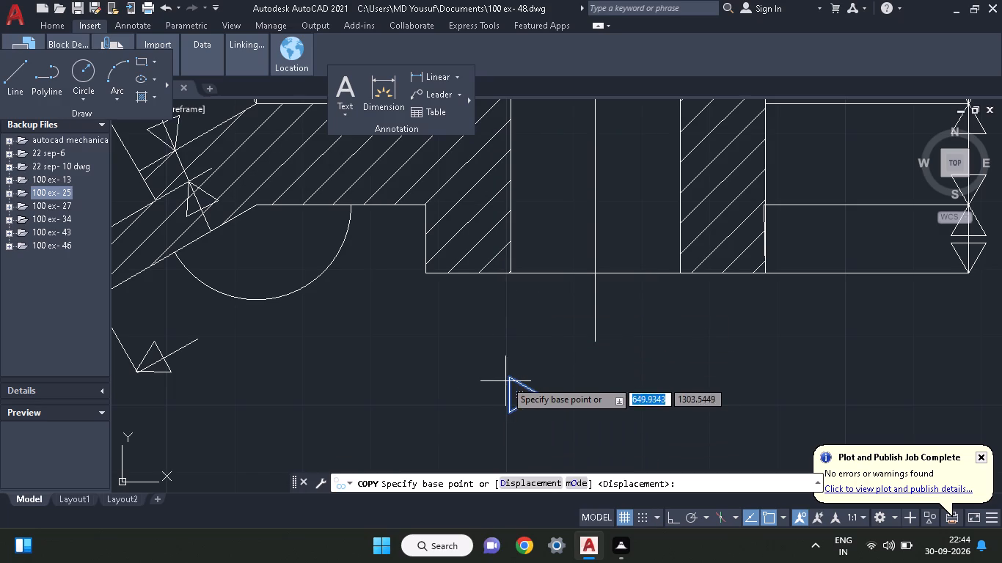
pyautogui.click(505, 378)
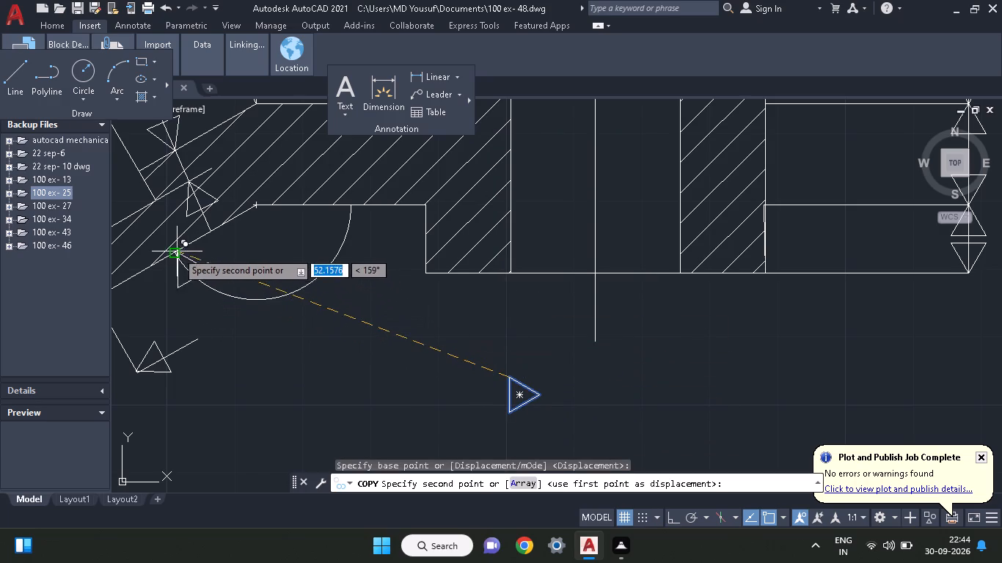
pyautogui.click(170, 249)
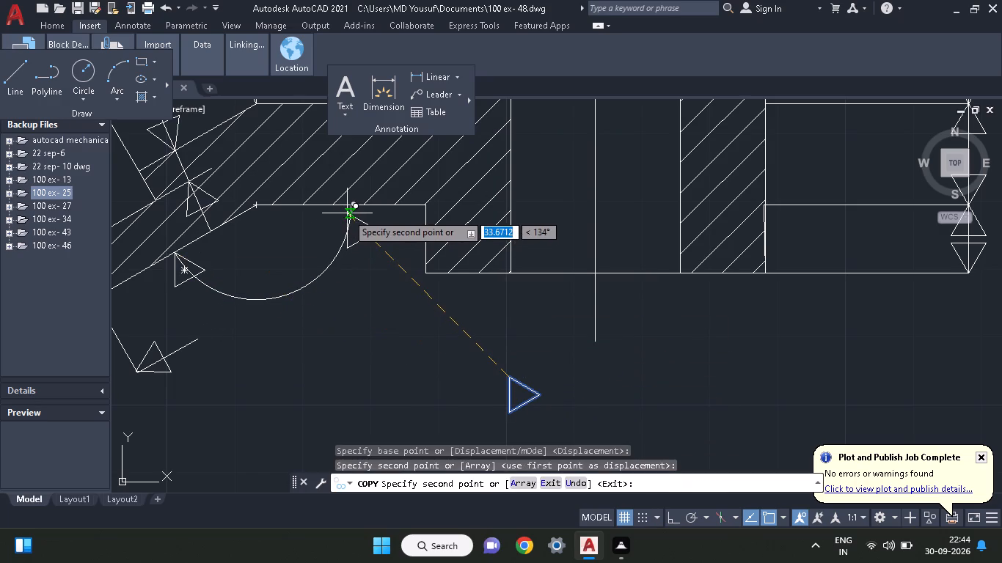
pyautogui.click(347, 205)
pyautogui.rightClick(350, 272)
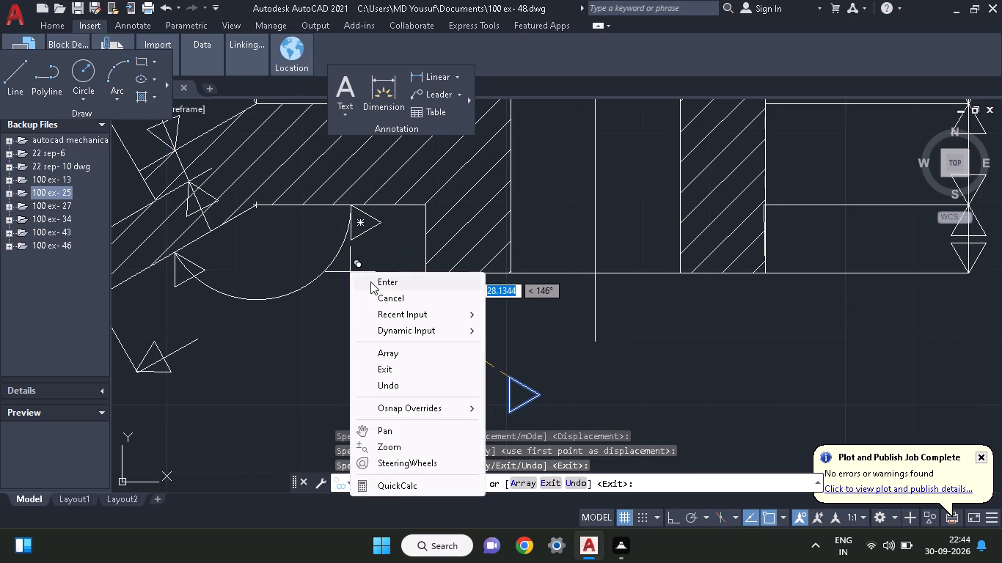
pyautogui.click(370, 281)
# Rotate the triangle at the arc's upper-right end around its tip so it points up at the horizontal edge.
pyautogui.click(376, 229)
pyautogui.rightClick(373, 254)
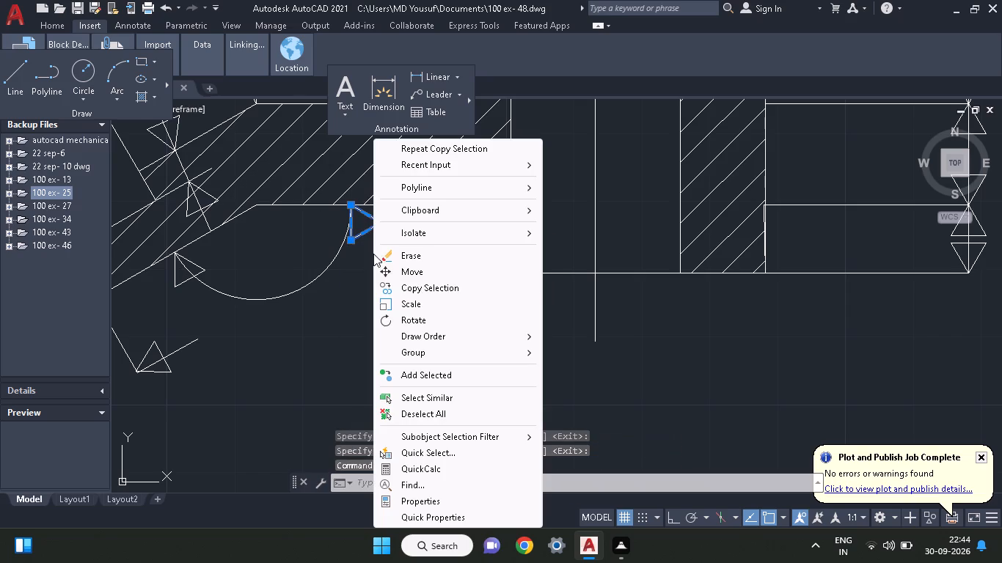
pyautogui.click(399, 328)
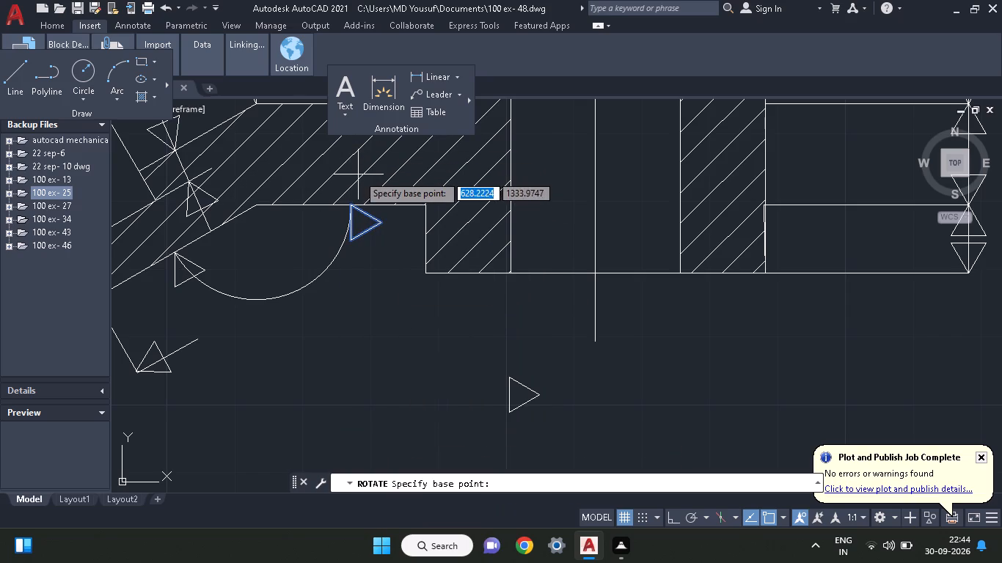
pyautogui.click(351, 208)
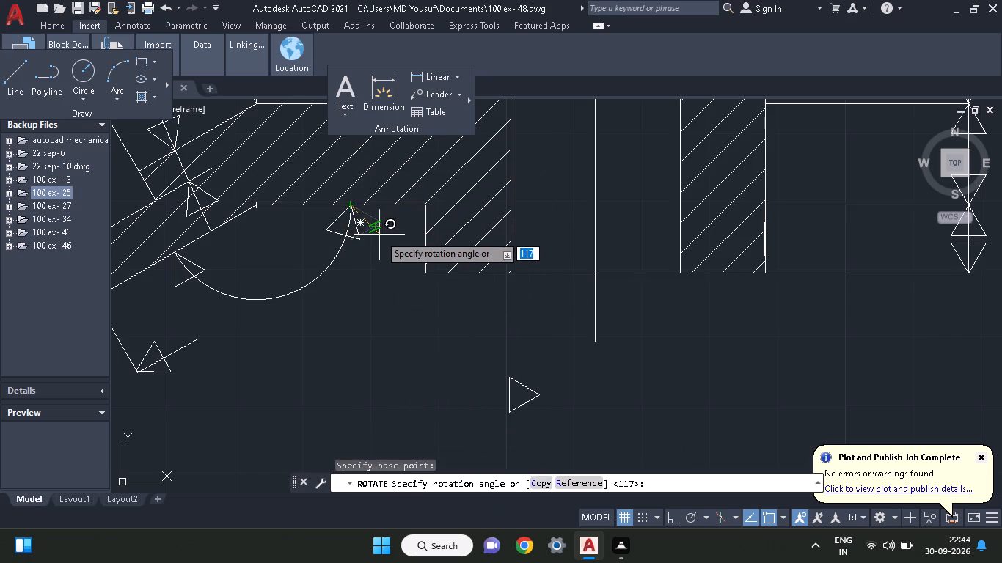
pyautogui.click(380, 231)
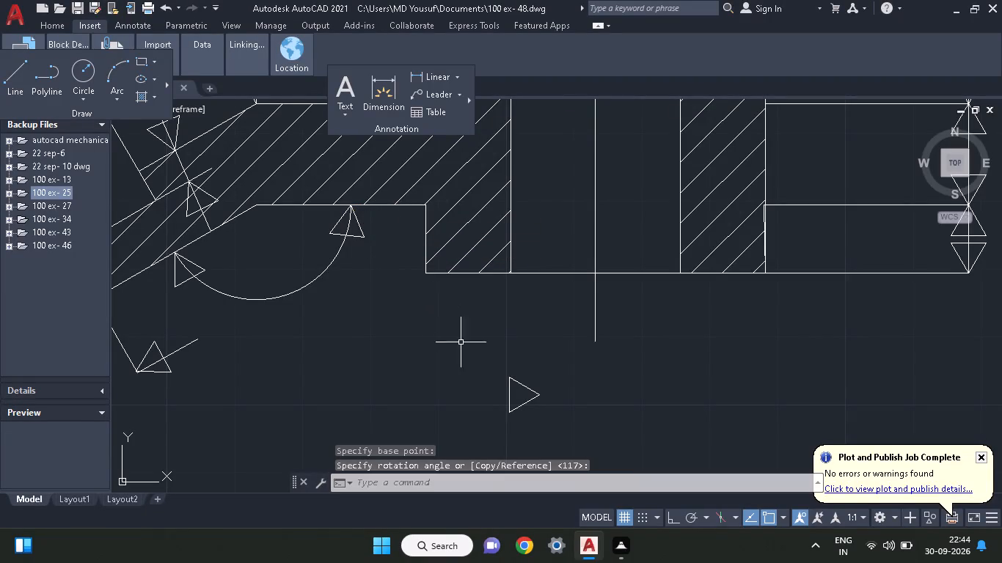
# Erase the spare triangle below the section.
pyautogui.click(512, 404)
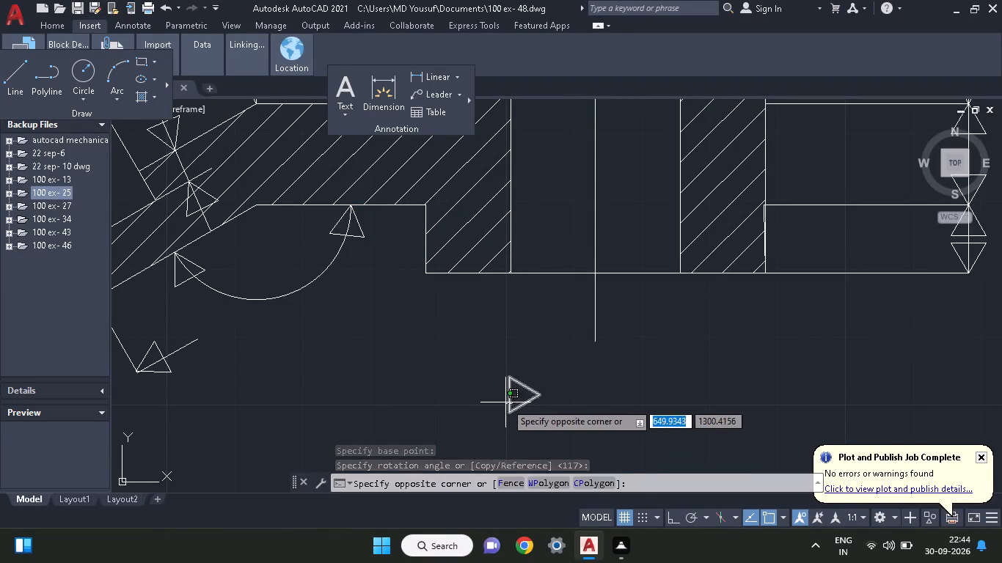
pyautogui.click(505, 402)
pyautogui.rightClick(505, 402)
pyautogui.click(549, 130)
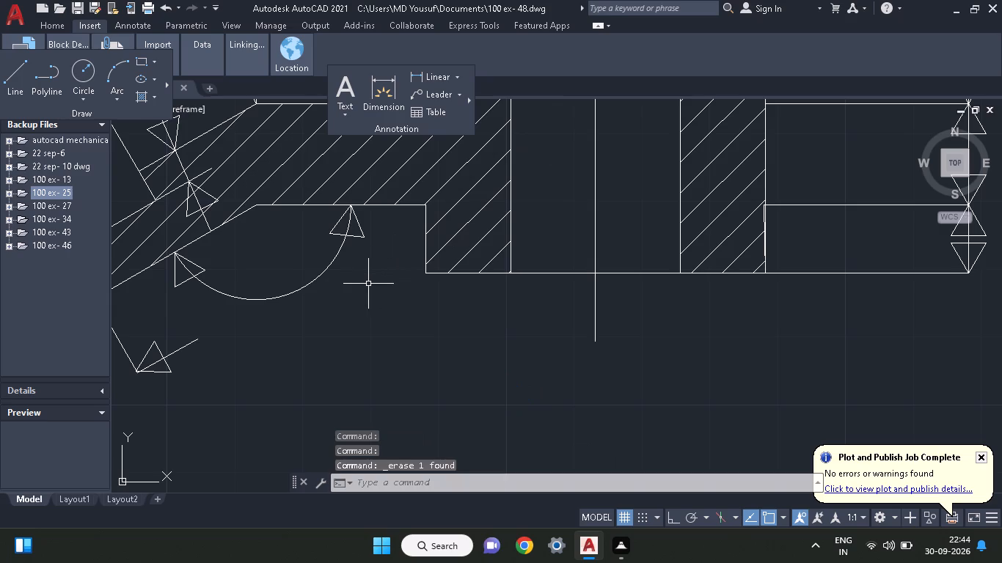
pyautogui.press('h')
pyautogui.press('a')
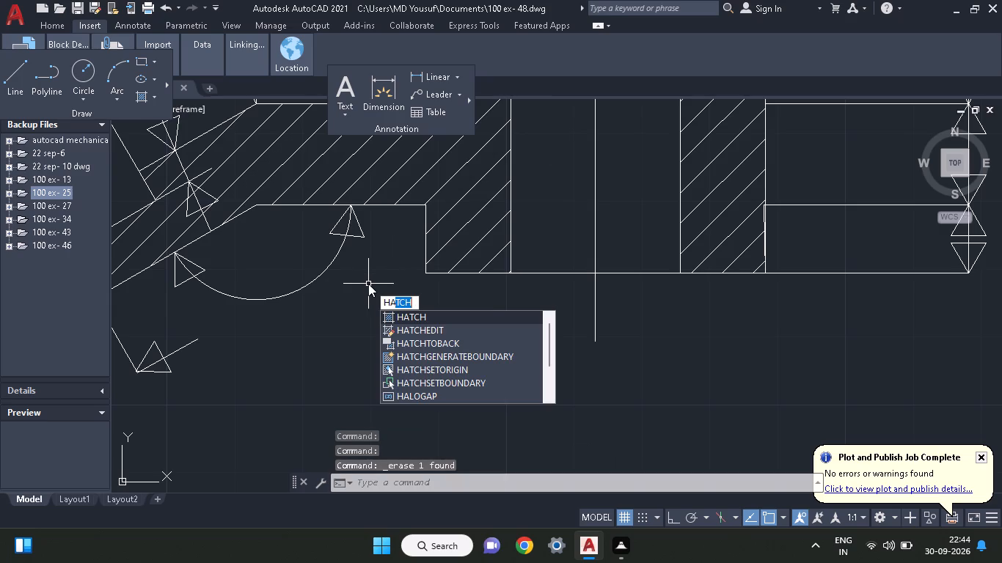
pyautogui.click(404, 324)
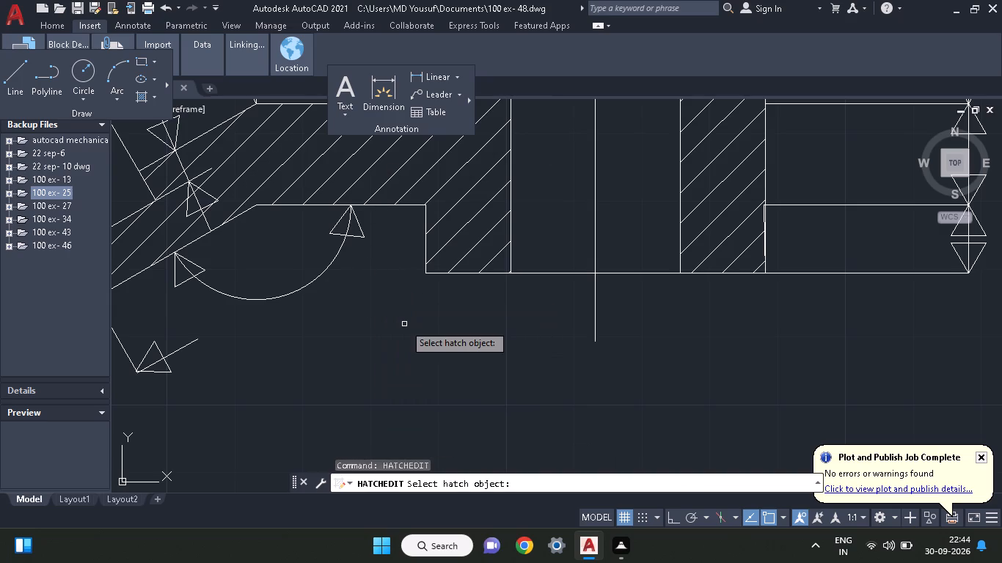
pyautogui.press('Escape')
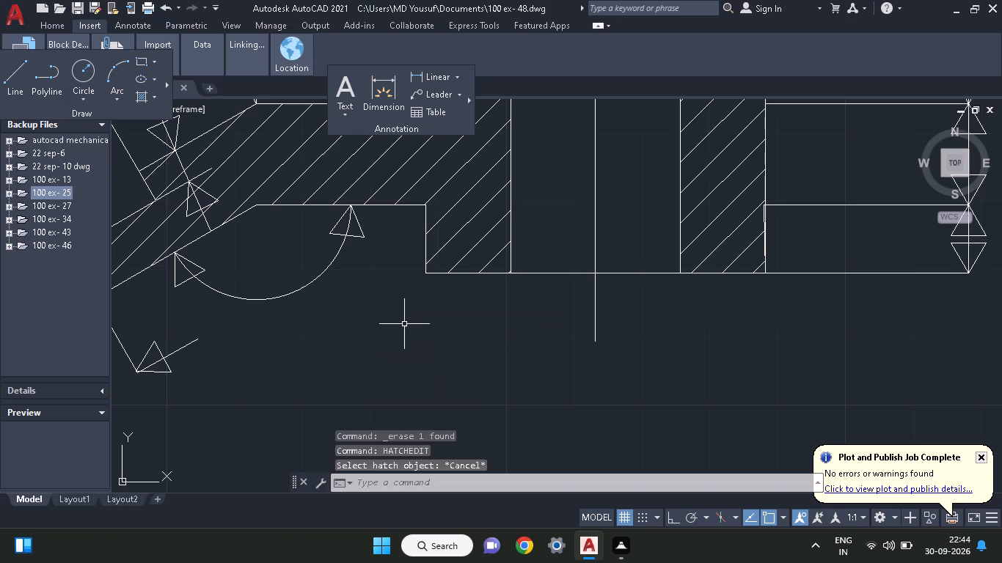
# Set the hatch pattern to SOLID and leave the Hatch command without filling any area.
pyautogui.press('h')
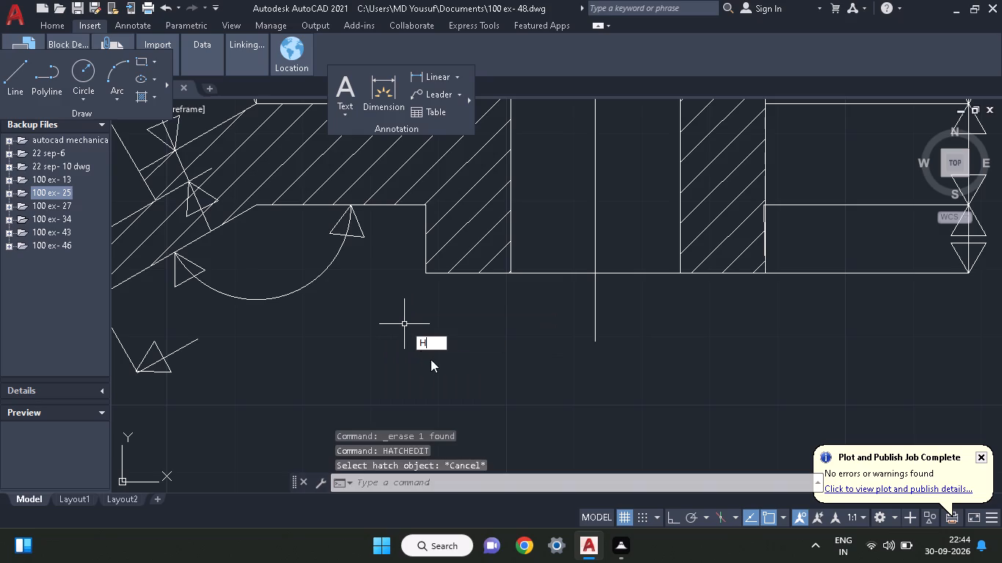
pyautogui.click(431, 359)
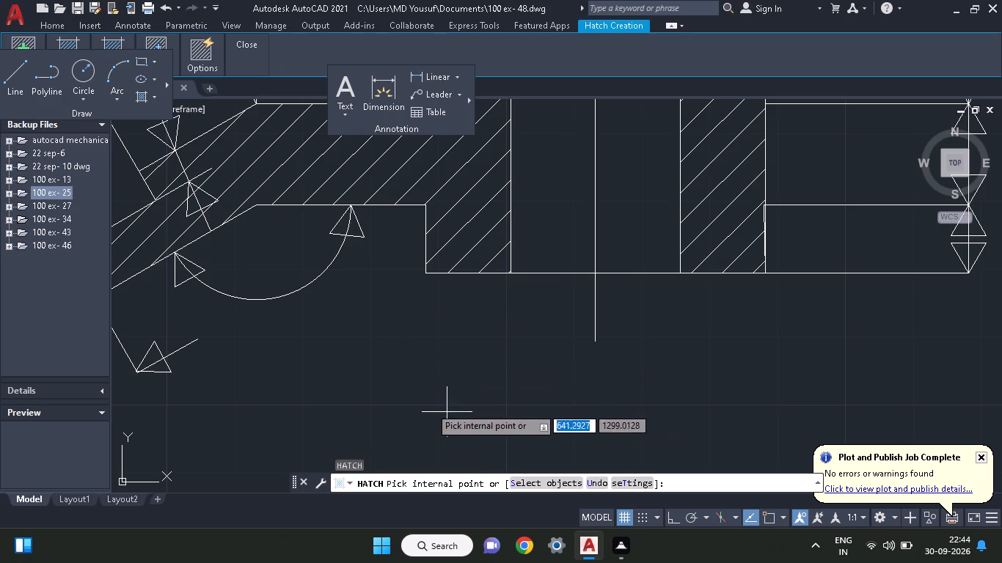
pyautogui.click(62, 37)
pyautogui.click(82, 92)
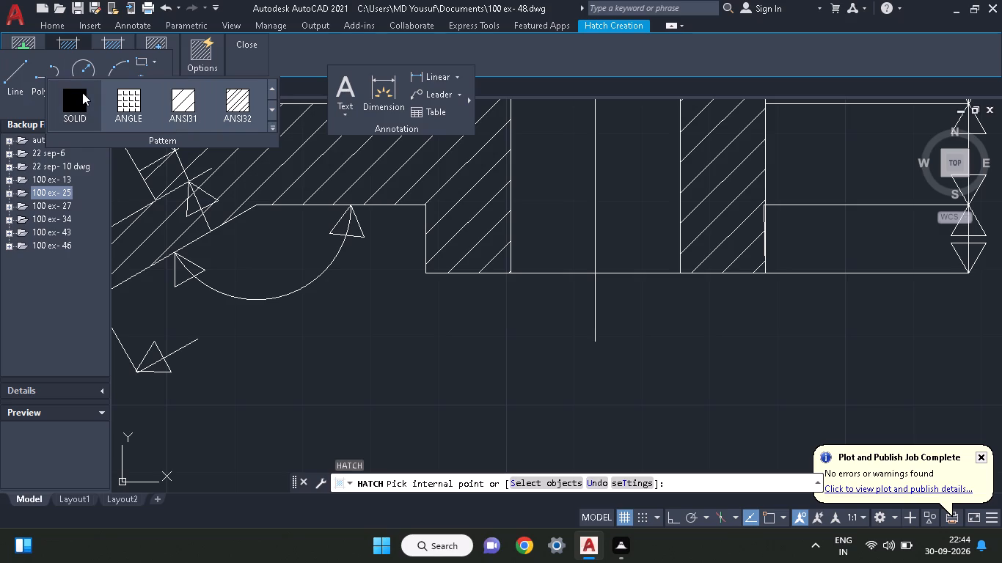
pyautogui.moveTo(335, 324); pyautogui.dragTo(491, 310, button='middle')
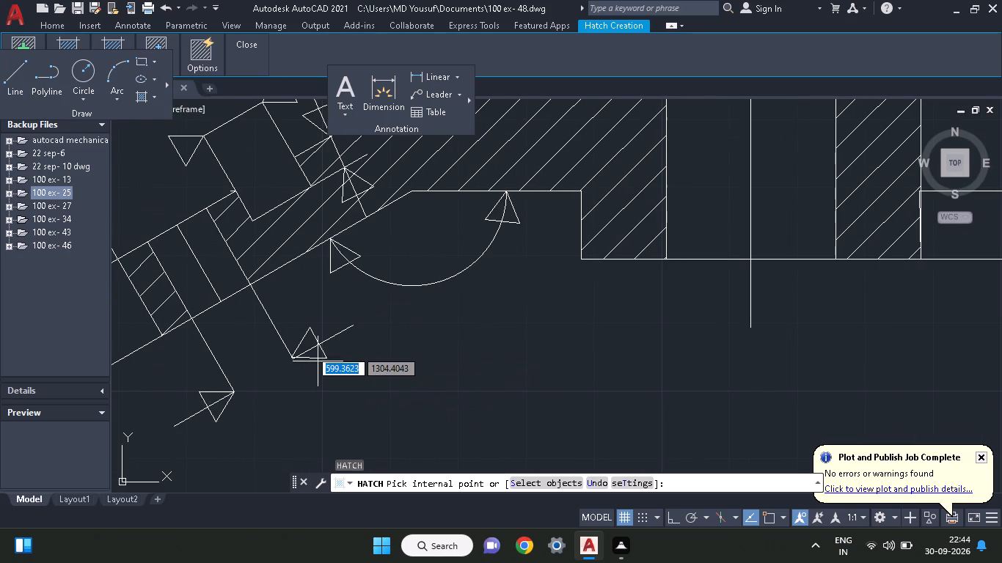
pyautogui.rightClick(524, 367)
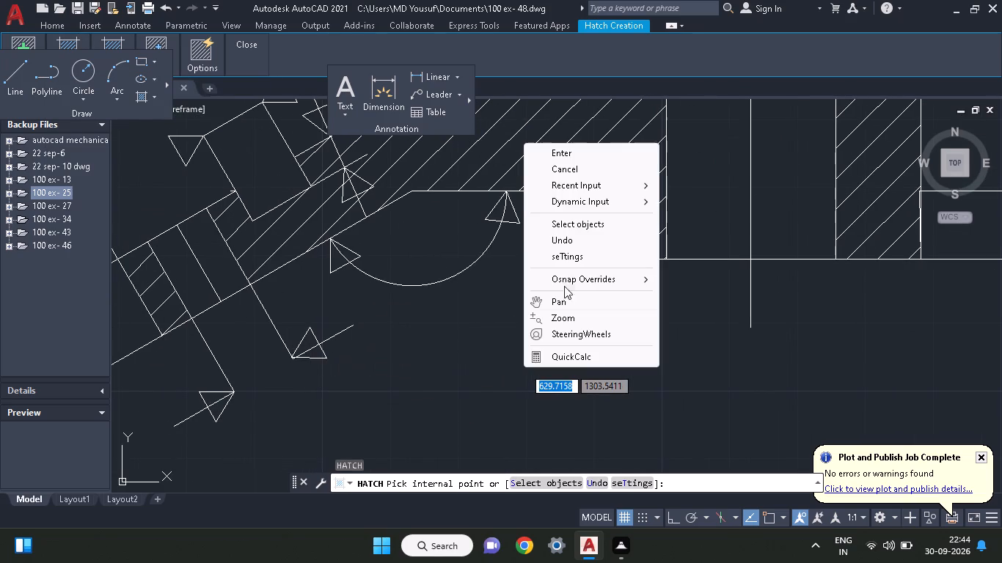
pyautogui.click(548, 155)
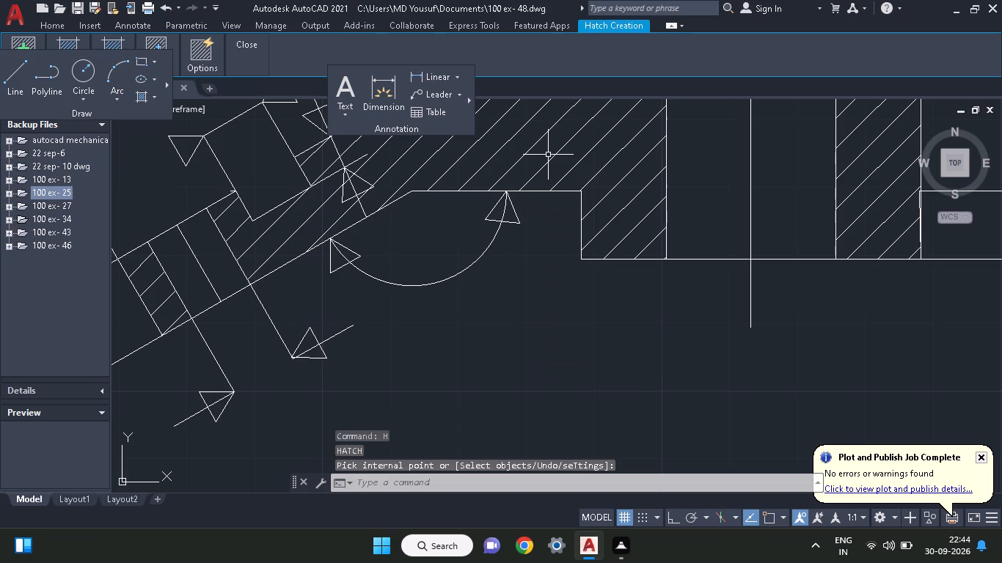
# Trim the dimension line segments inside the two outer triangles of the dimension below the angled arm.
pyautogui.write('TR')
pyautogui.click(578, 188)
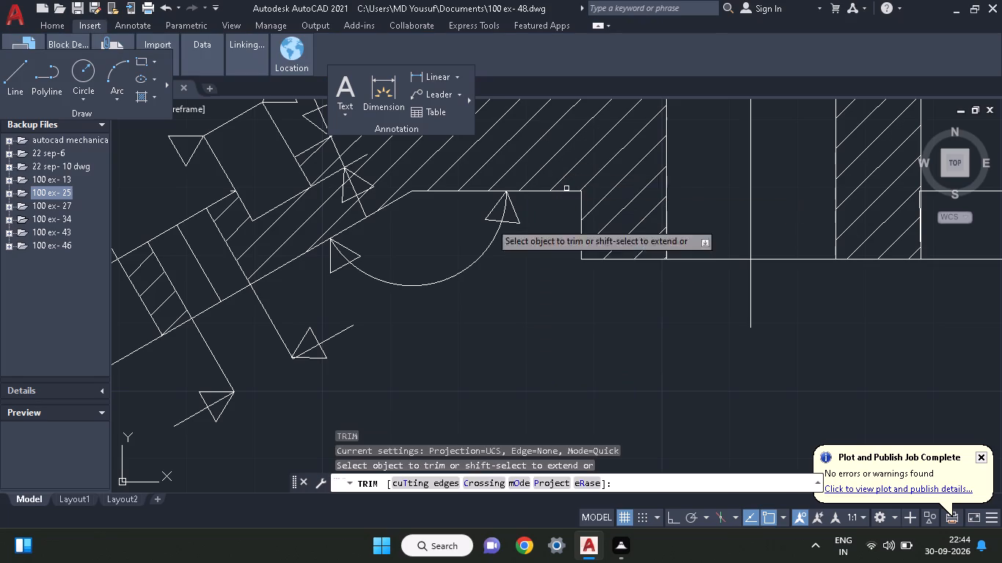
pyautogui.click(216, 401)
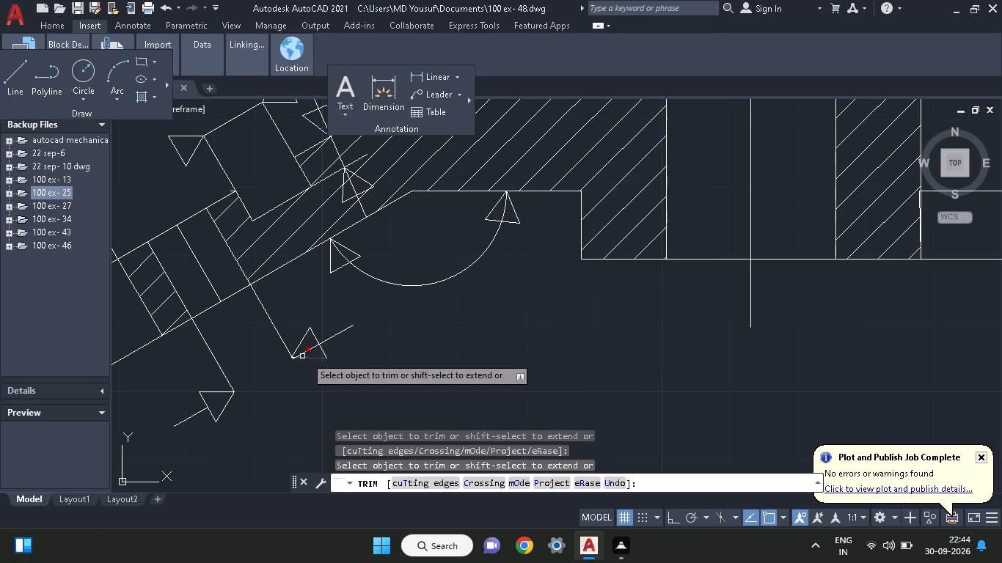
pyautogui.click(312, 349)
# Trim the dimension line inside the triangles at both ends of the long aligned dimension above the arm.
pyautogui.moveTo(340, 328); pyautogui.dragTo(503, 493, button='middle')
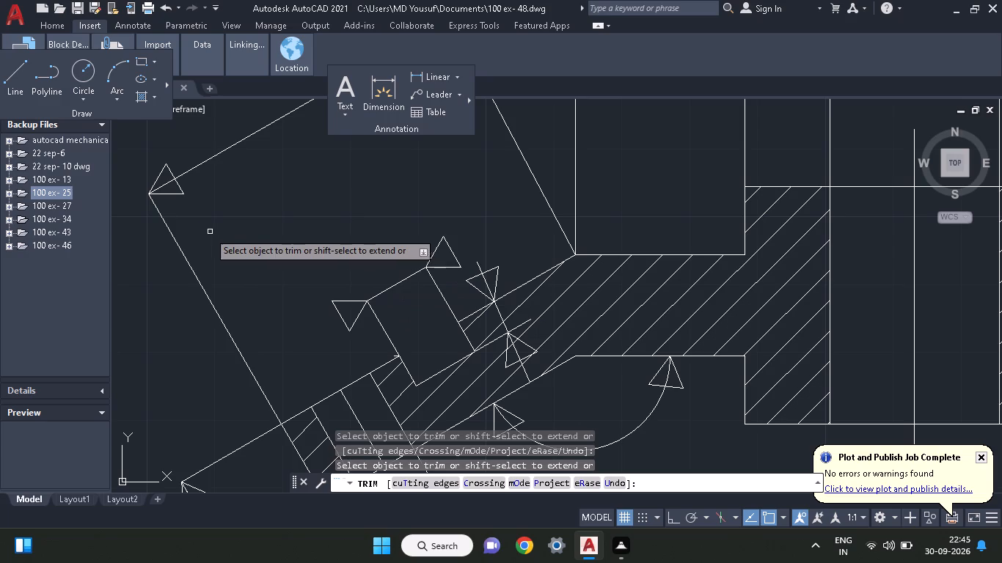
pyautogui.click(164, 183)
pyautogui.moveTo(238, 204); pyautogui.dragTo(103, 311, button='middle')
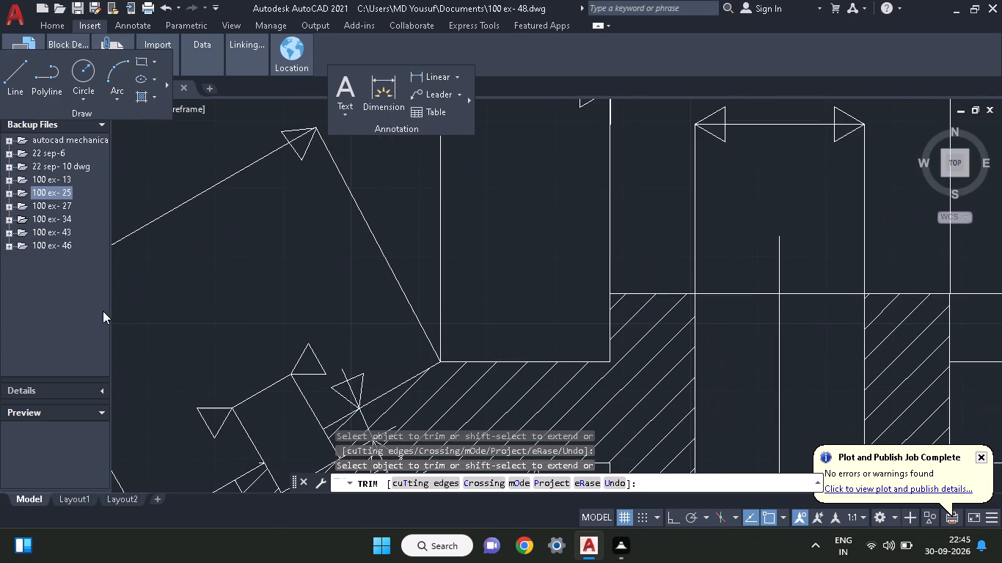
pyautogui.scroll(-1, 103, 311)
pyautogui.click(296, 141)
# Trim the slanted dimension line inside the upper and lower triangles of the notch's depth dimension.
pyautogui.moveTo(283, 271); pyautogui.dragTo(263, 182, button='middle')
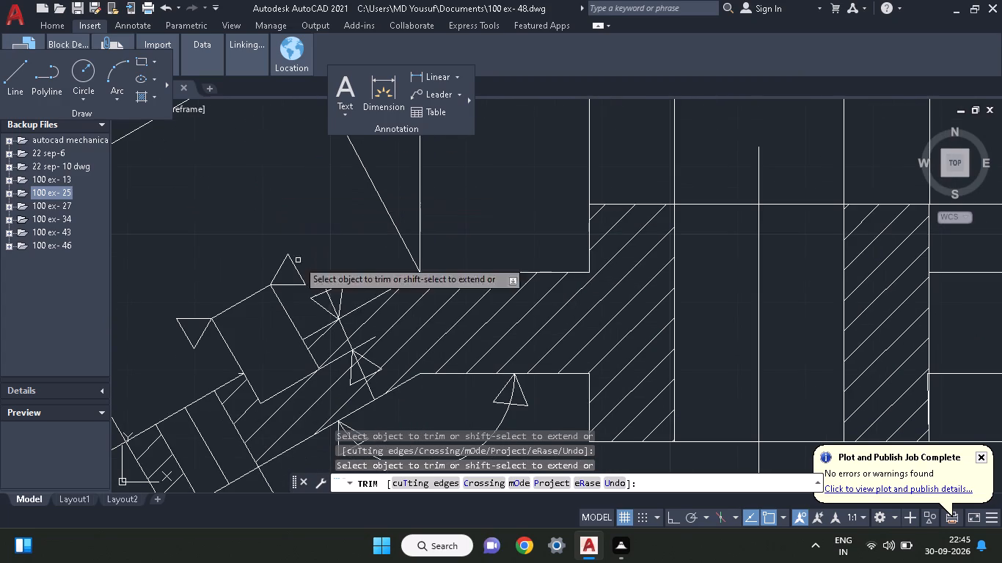
pyautogui.click(329, 300)
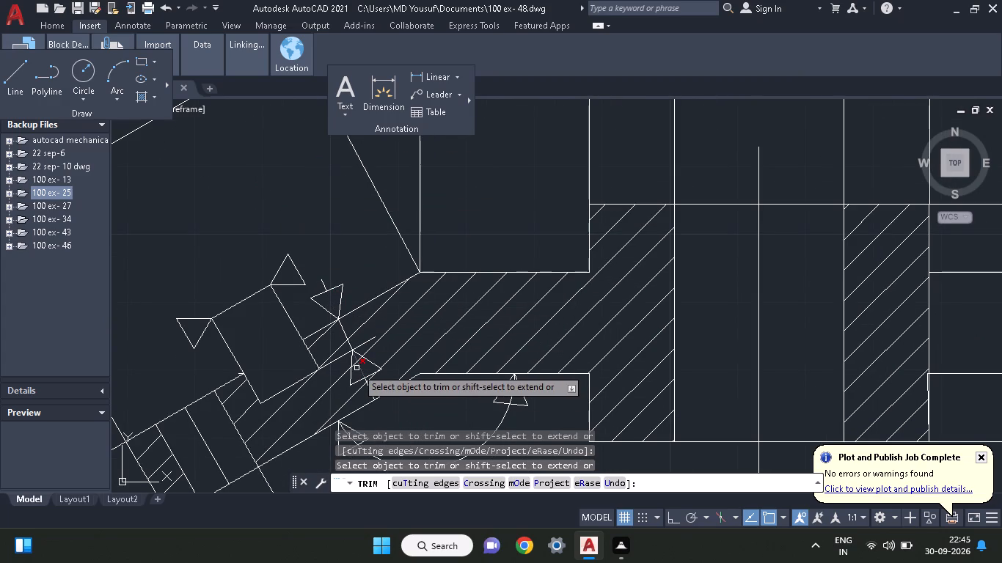
pyautogui.click(356, 368)
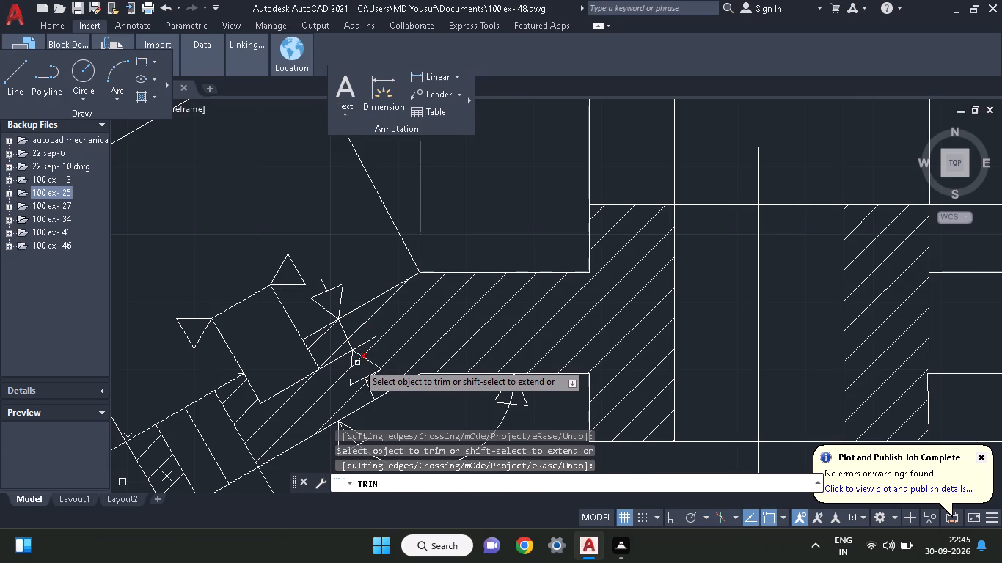
pyautogui.click(357, 363)
pyautogui.moveTo(379, 372); pyautogui.dragTo(370, 251, button='middle')
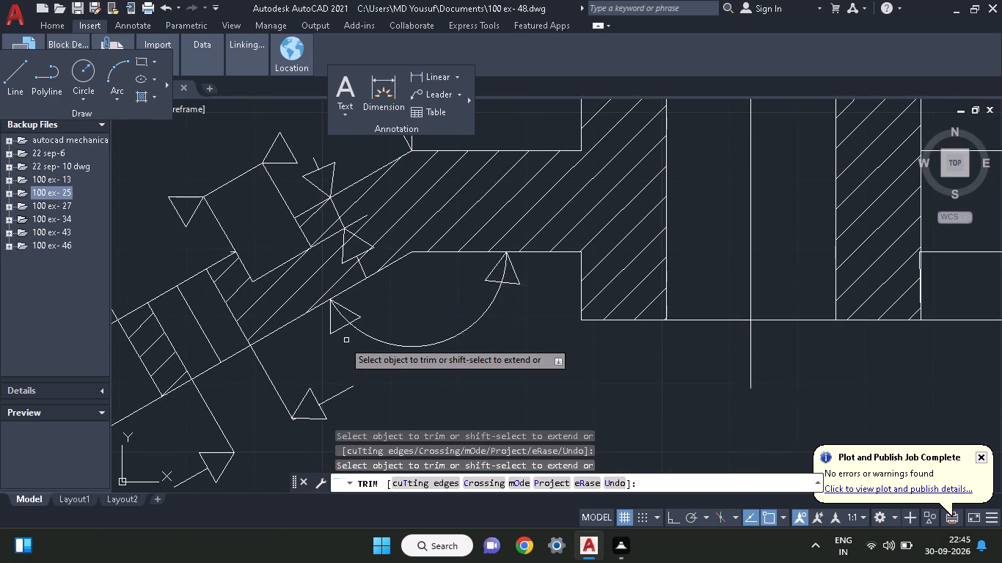
# Trim the arc segments inside both triangles of the angular dimension below the arm's bend.
pyautogui.click(339, 315)
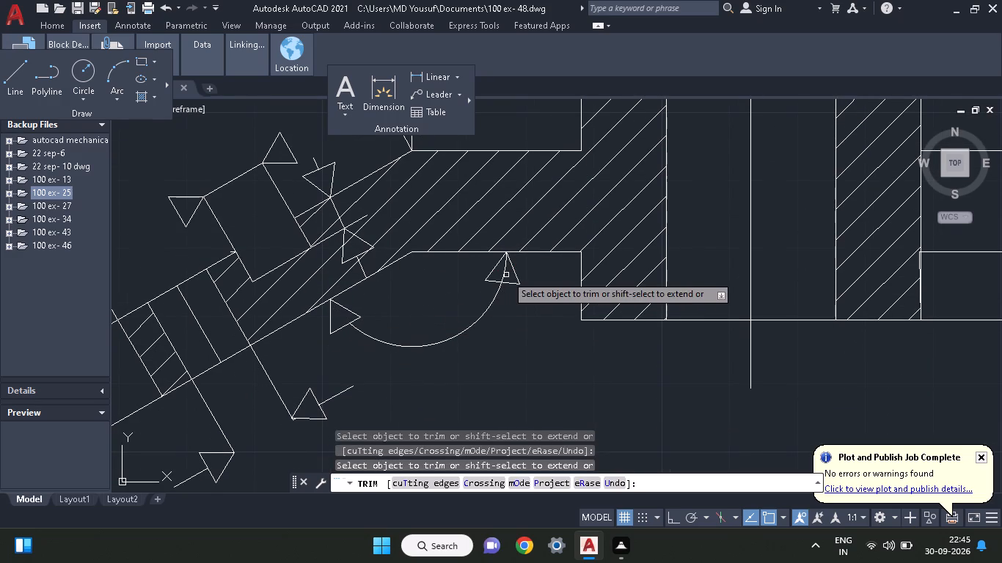
pyautogui.click(505, 274)
# Trim the dimension line inside both triangles of the thickness dimension at the angled arm's free end.
pyautogui.moveTo(508, 379); pyautogui.dragTo(589, 349, button='middle')
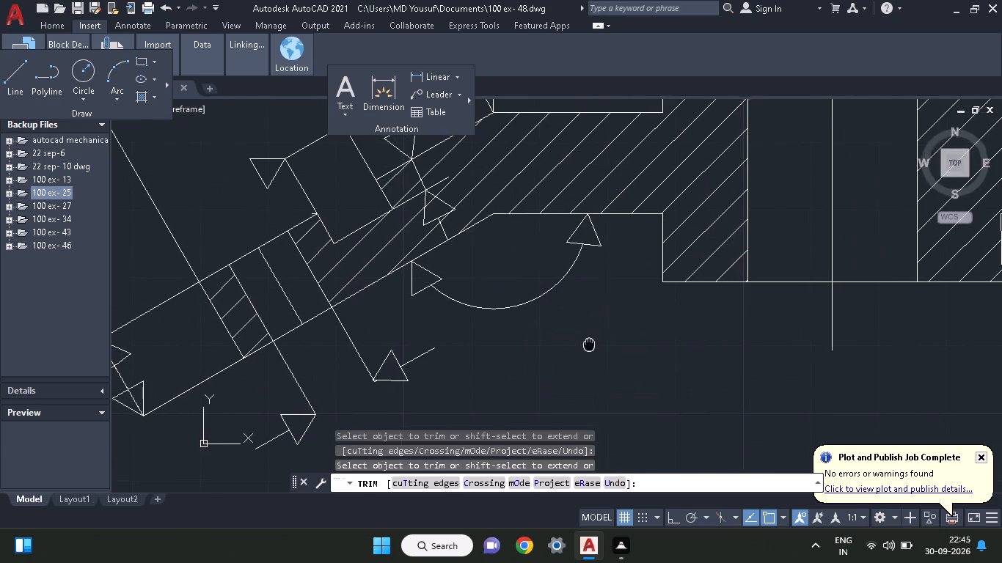
pyautogui.moveTo(589, 349); pyautogui.dragTo(705, 323, button='middle')
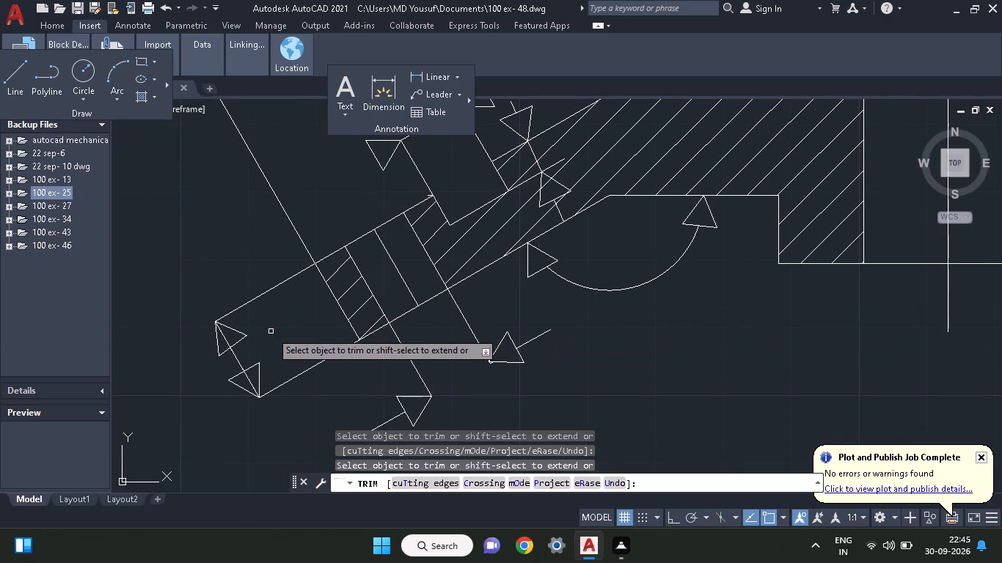
pyautogui.click(224, 344)
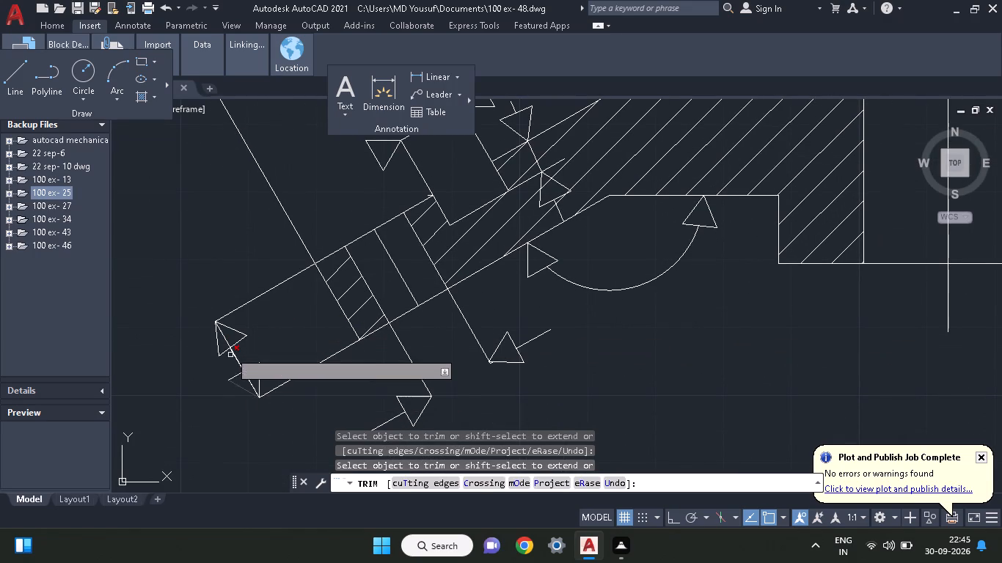
pyautogui.click(228, 344)
pyautogui.click(225, 338)
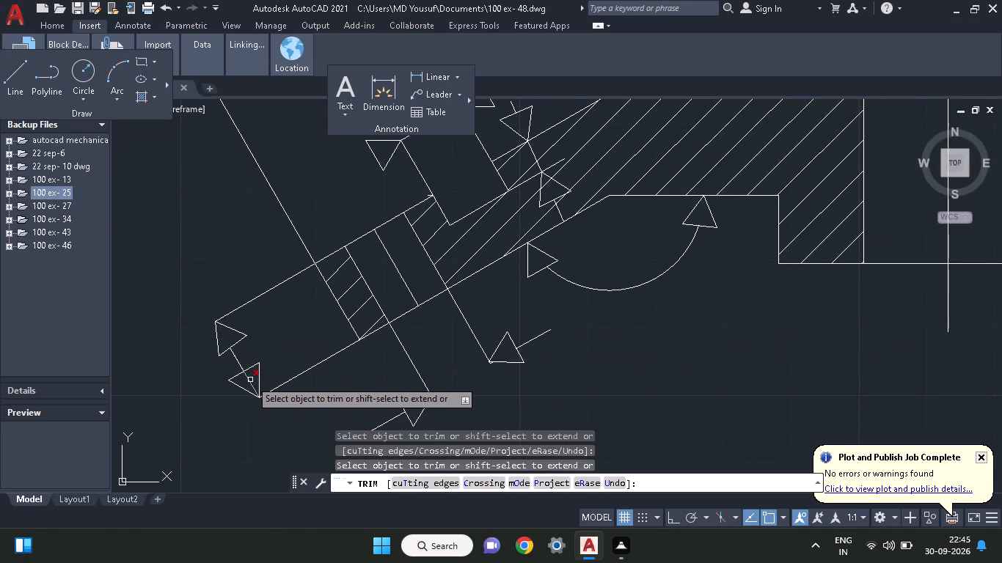
pyautogui.click(250, 380)
pyautogui.click(249, 382)
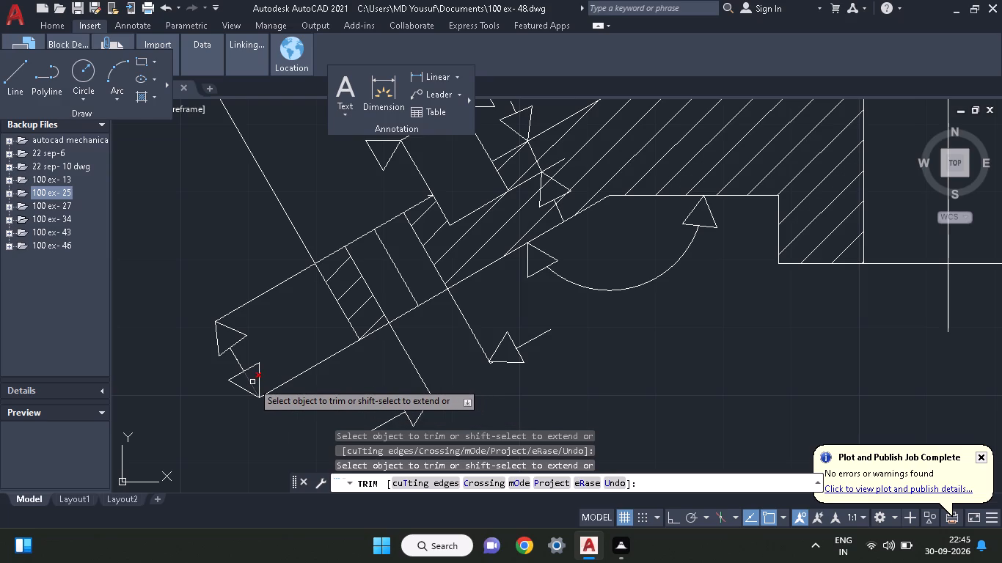
pyautogui.click(252, 382)
# Trim the vertical dimension line inside all the stacked triangles of the height dimensions beside the hub.
pyautogui.moveTo(637, 350); pyautogui.dragTo(285, 463, button='middle')
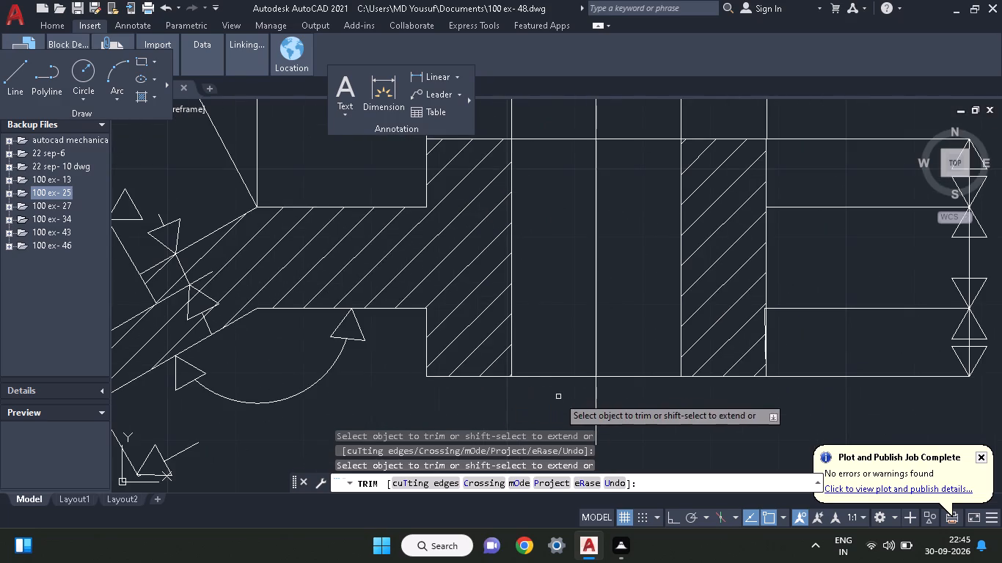
pyautogui.moveTo(444, 410); pyautogui.dragTo(87, 407, button='middle')
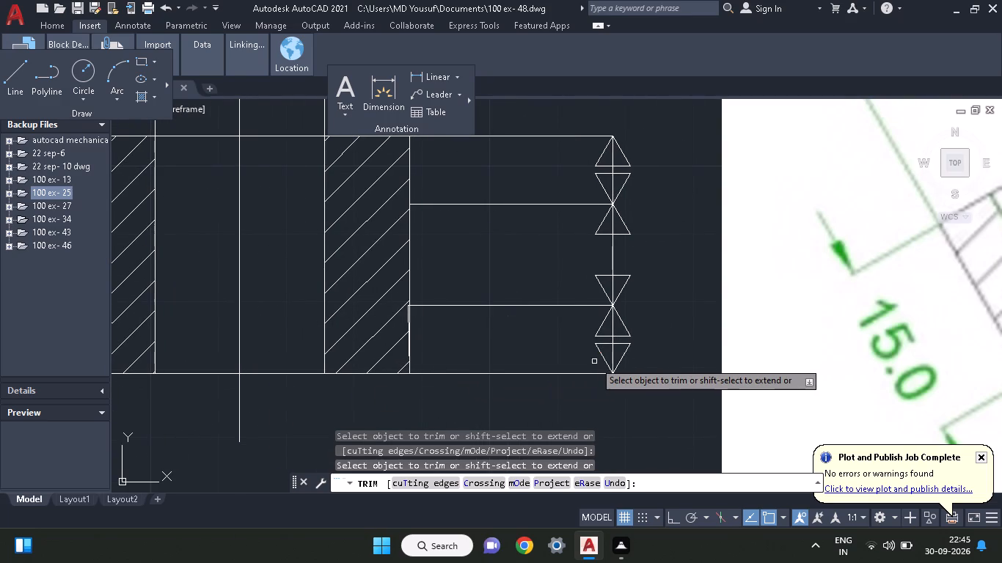
pyautogui.click(613, 359)
pyautogui.click(612, 331)
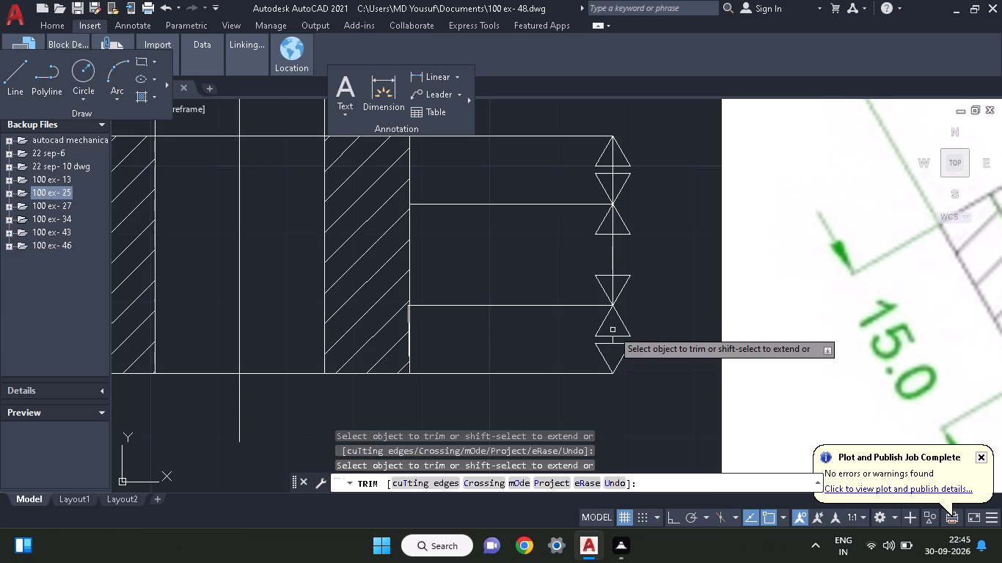
pyautogui.click(612, 290)
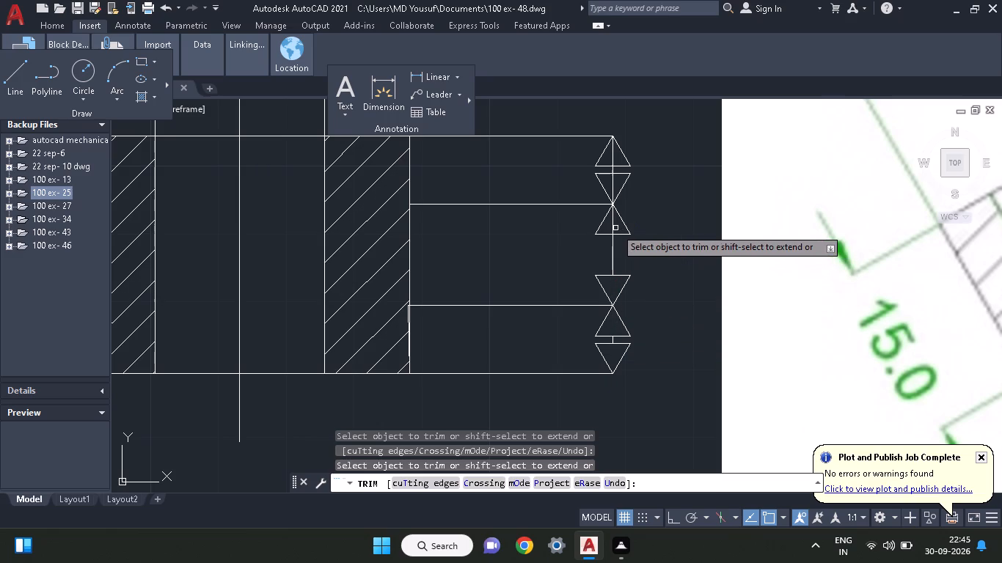
pyautogui.click(611, 227)
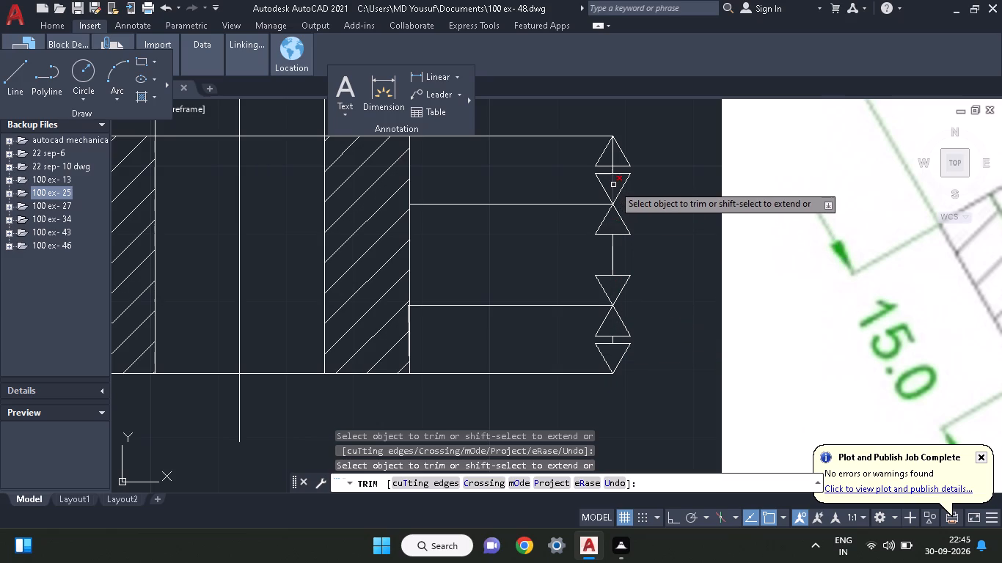
pyautogui.click(613, 185)
pyautogui.click(614, 155)
# Trim the line inside the end triangles of the bore-width and overall hub-width dimensions above the hub.
pyautogui.moveTo(554, 197); pyautogui.dragTo(568, 293, button='middle')
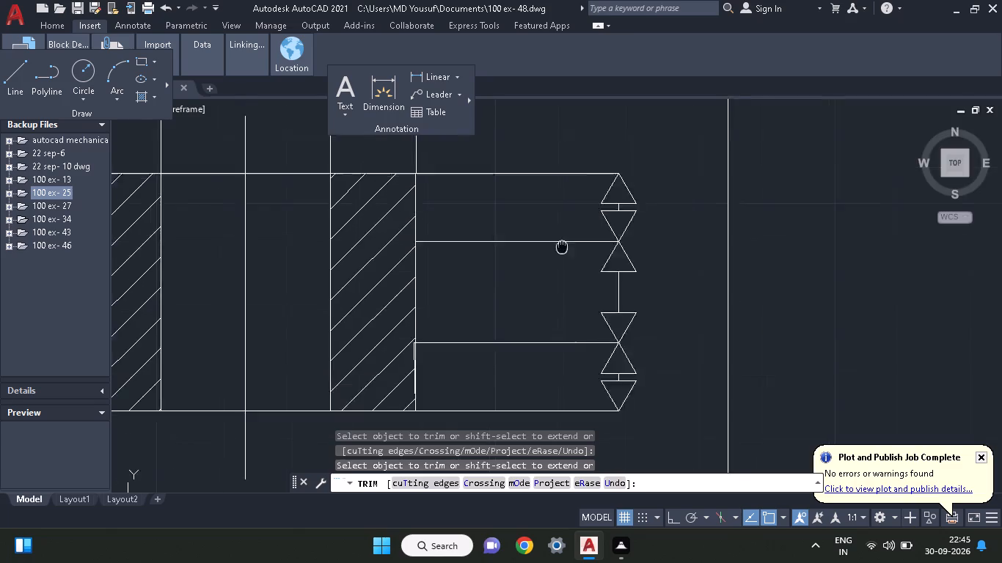
pyautogui.moveTo(568, 293); pyautogui.dragTo(593, 560, button='middle')
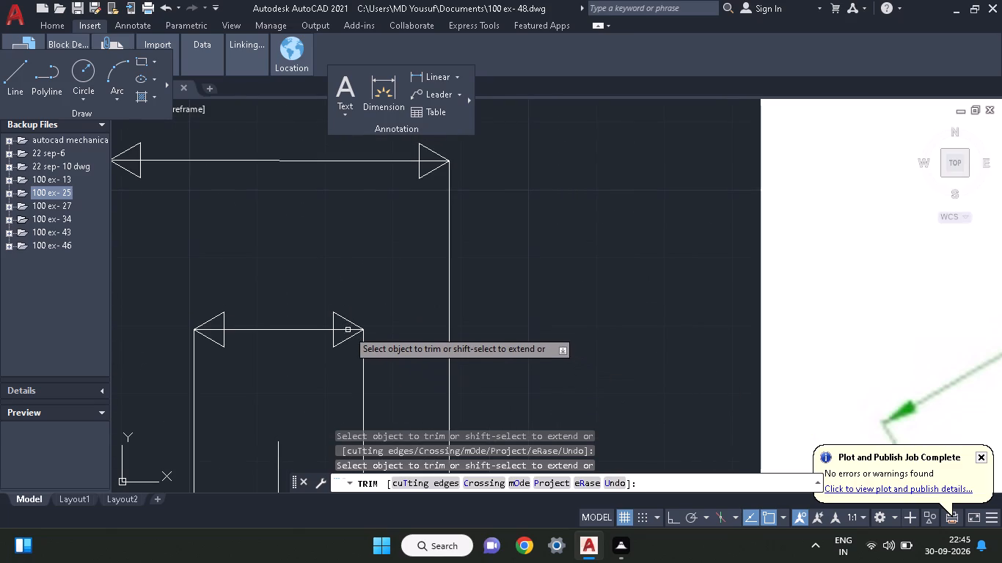
pyautogui.click(348, 332)
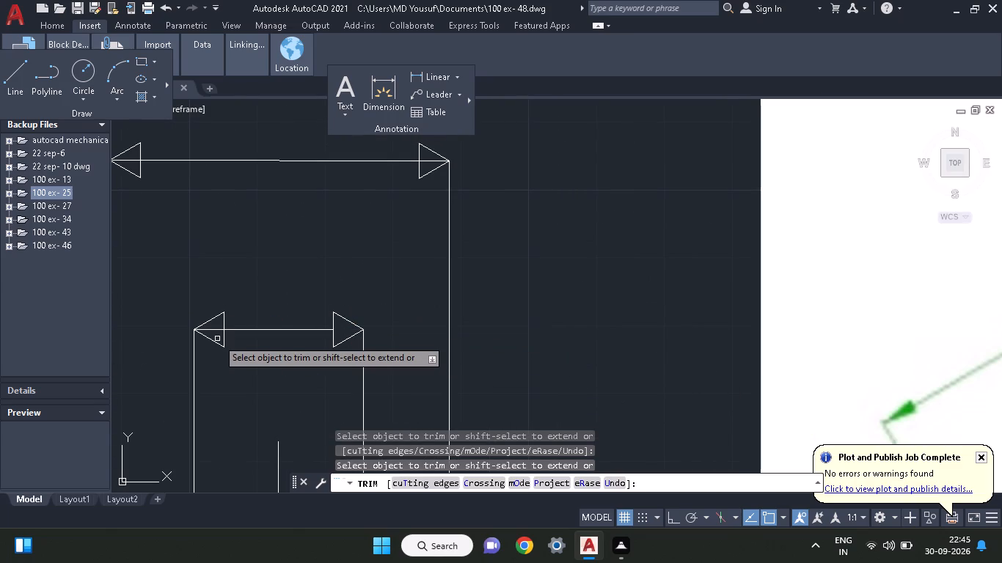
pyautogui.click(213, 328)
pyautogui.click(213, 332)
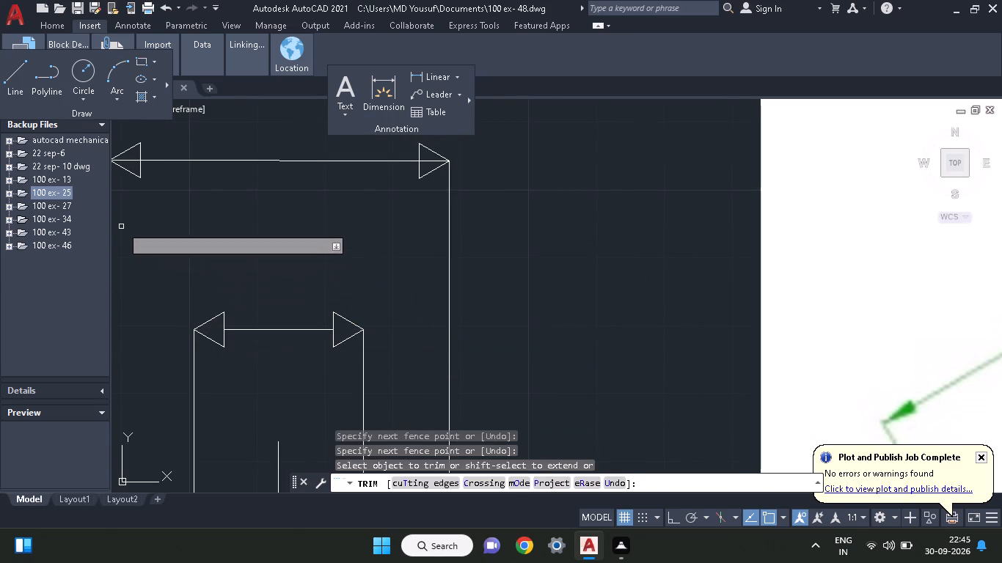
pyautogui.click(132, 158)
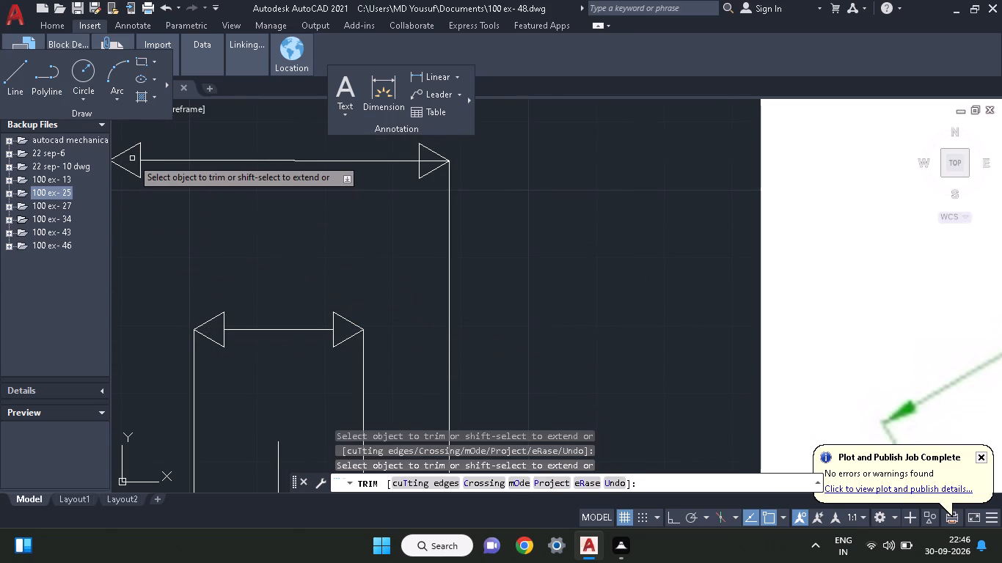
pyautogui.click(428, 161)
# Trim the line inside both triangles of the horizontal dimension between the arm's bend and the hub, and finish trimming.
pyautogui.moveTo(511, 251); pyautogui.dragTo(611, 269, button='middle')
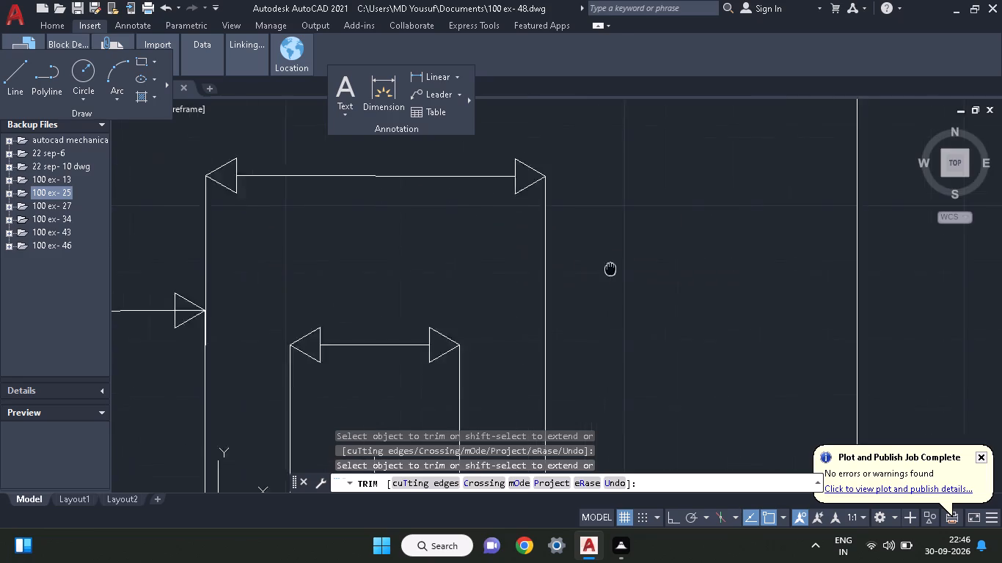
pyautogui.moveTo(611, 269); pyautogui.dragTo(706, 285, button='middle')
pyautogui.moveTo(457, 315); pyautogui.dragTo(705, 312, button='middle')
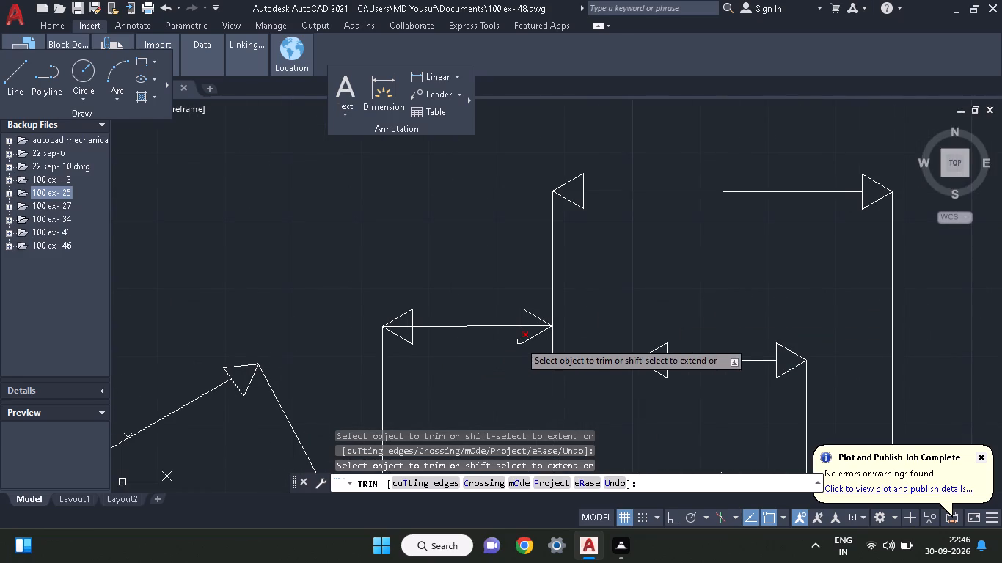
pyautogui.click(533, 328)
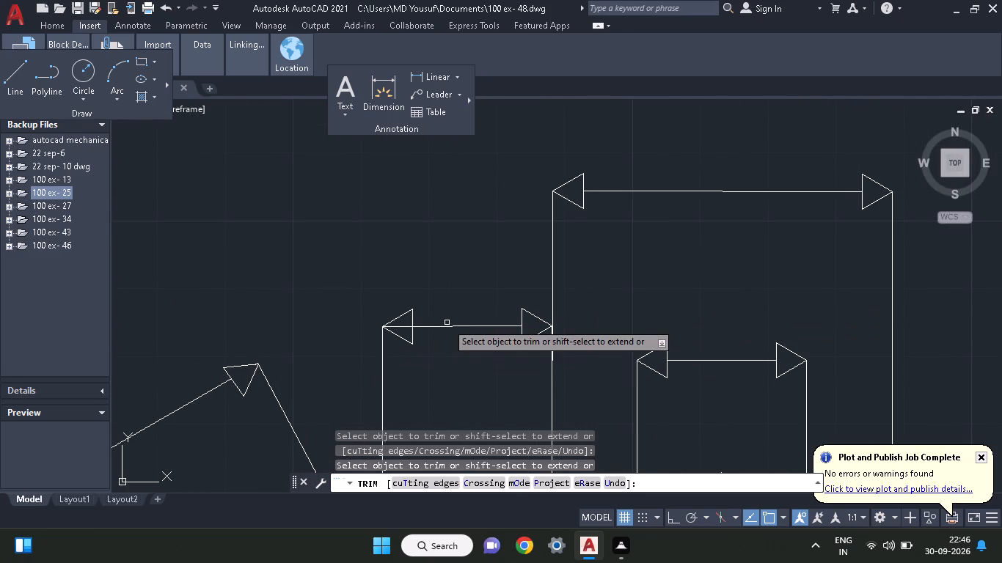
pyautogui.click(392, 328)
pyautogui.moveTo(348, 345); pyautogui.dragTo(400, 346, button='middle')
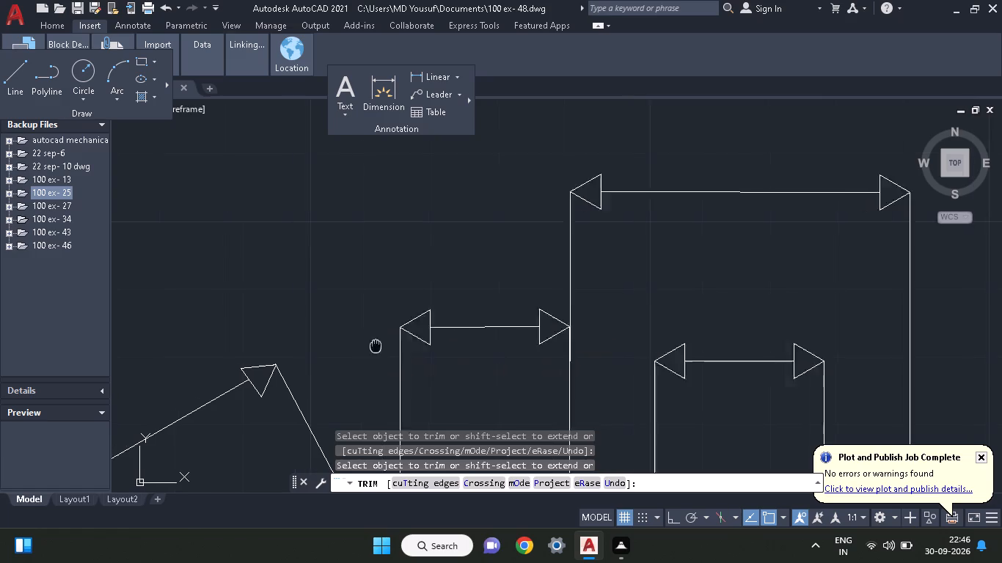
pyautogui.moveTo(400, 346); pyautogui.dragTo(630, 329, button='middle')
pyautogui.moveTo(576, 354); pyautogui.dragTo(673, 188, button='middle')
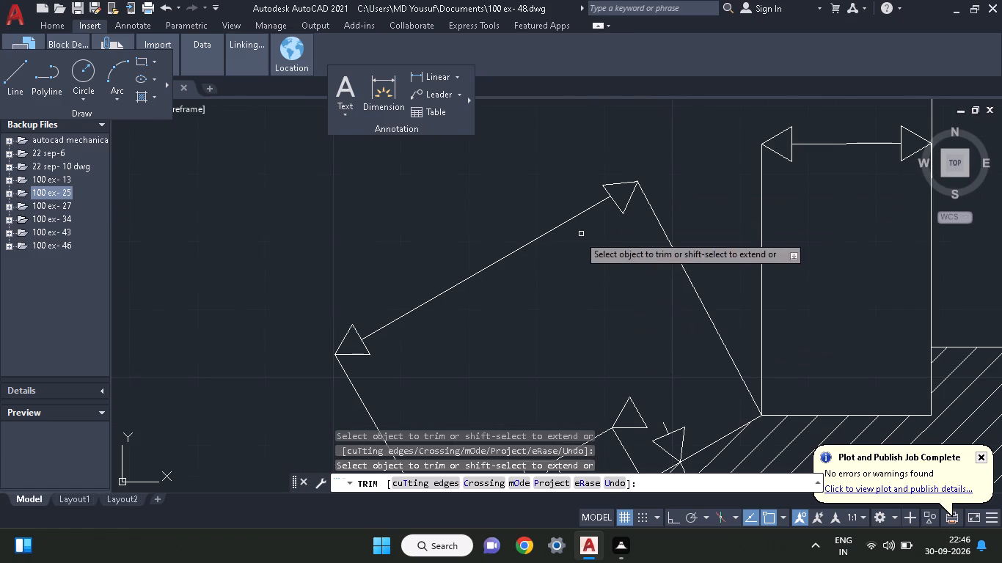
pyautogui.rightClick(474, 367)
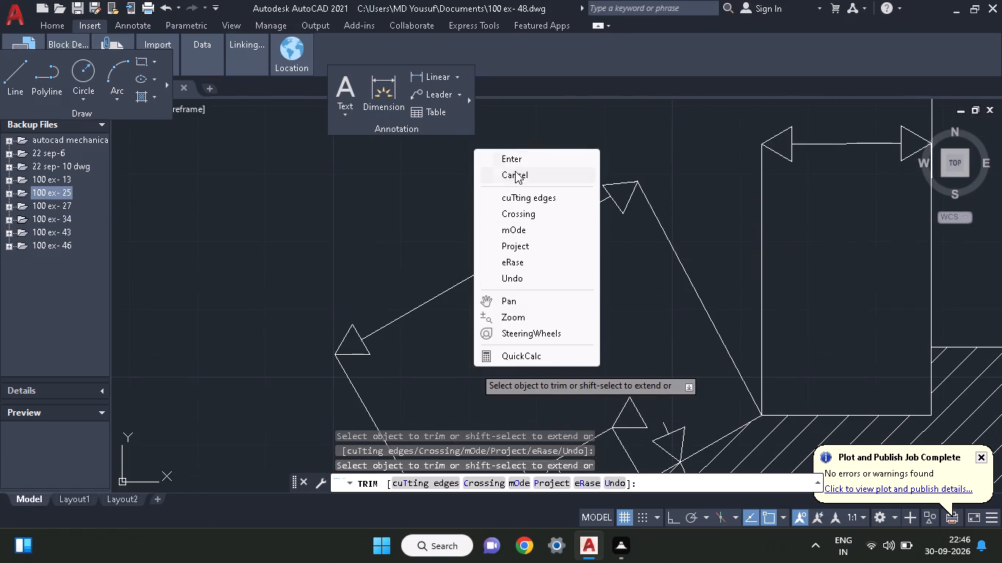
pyautogui.click(516, 151)
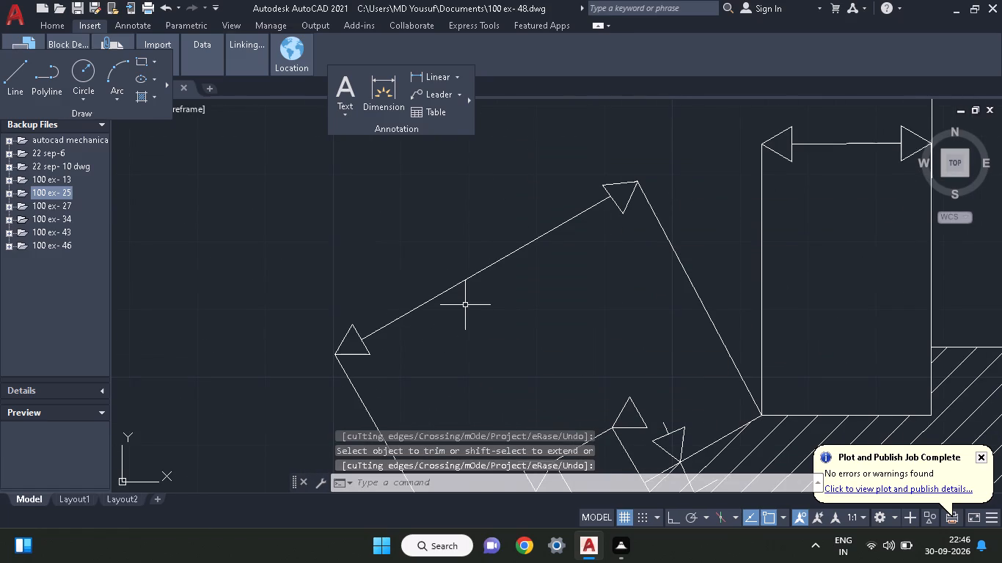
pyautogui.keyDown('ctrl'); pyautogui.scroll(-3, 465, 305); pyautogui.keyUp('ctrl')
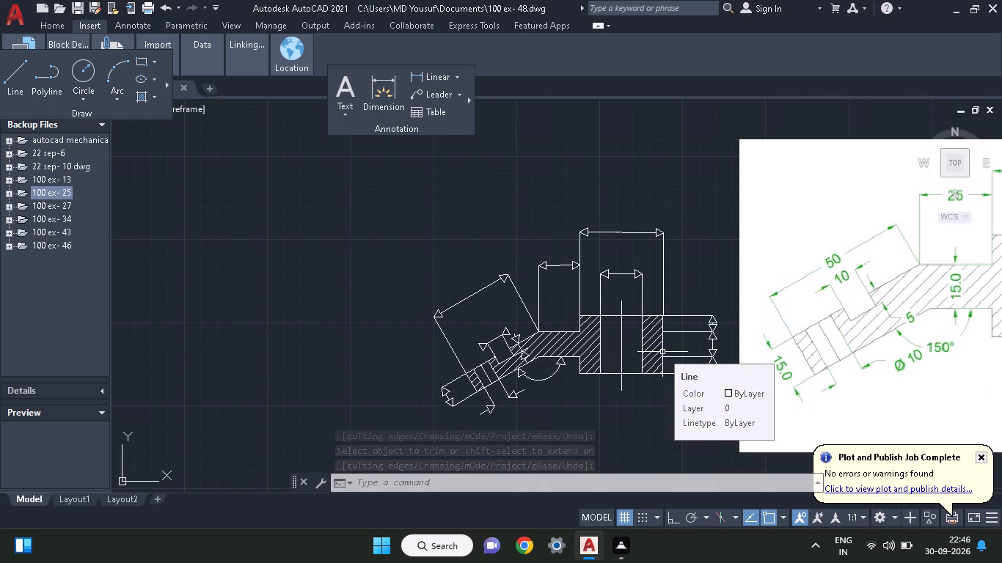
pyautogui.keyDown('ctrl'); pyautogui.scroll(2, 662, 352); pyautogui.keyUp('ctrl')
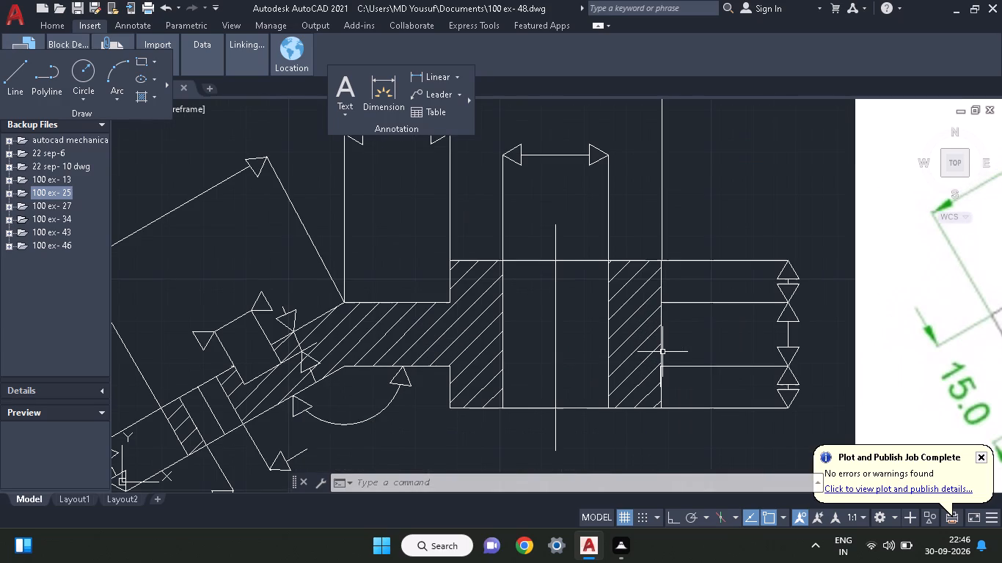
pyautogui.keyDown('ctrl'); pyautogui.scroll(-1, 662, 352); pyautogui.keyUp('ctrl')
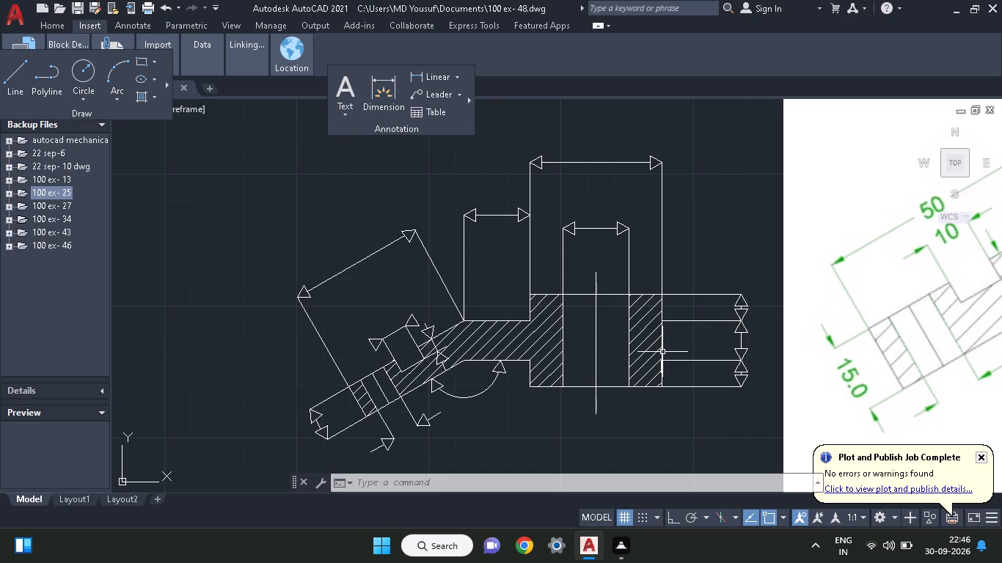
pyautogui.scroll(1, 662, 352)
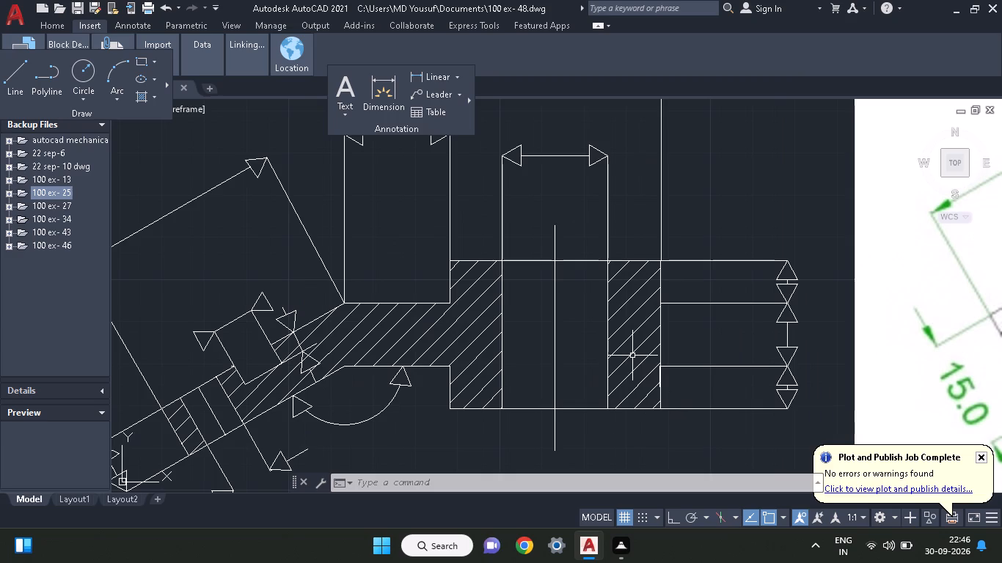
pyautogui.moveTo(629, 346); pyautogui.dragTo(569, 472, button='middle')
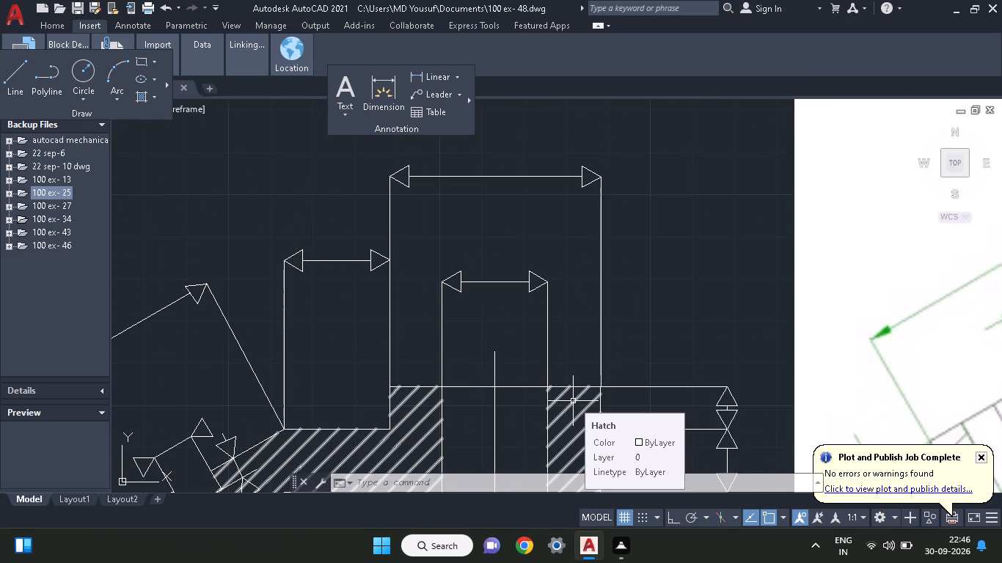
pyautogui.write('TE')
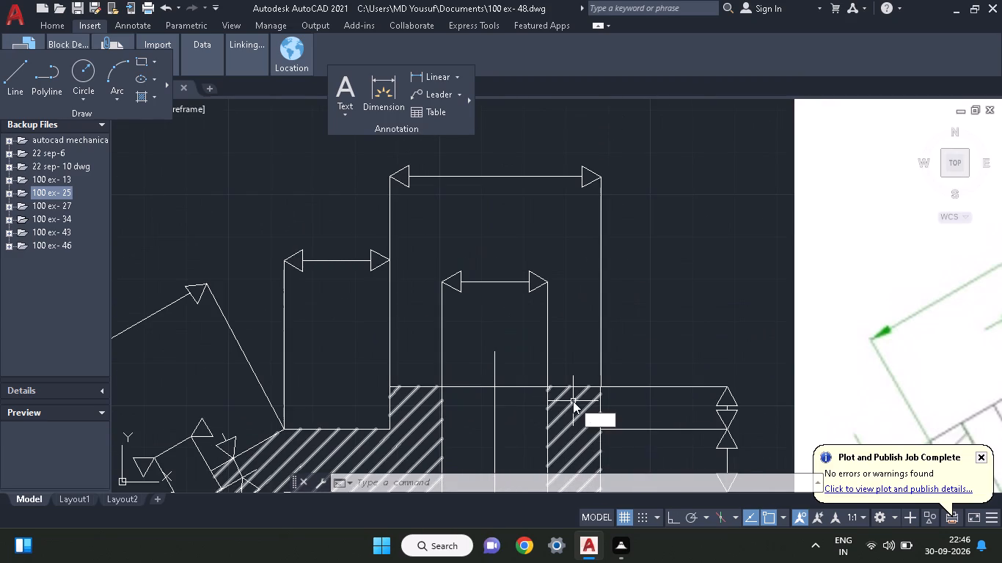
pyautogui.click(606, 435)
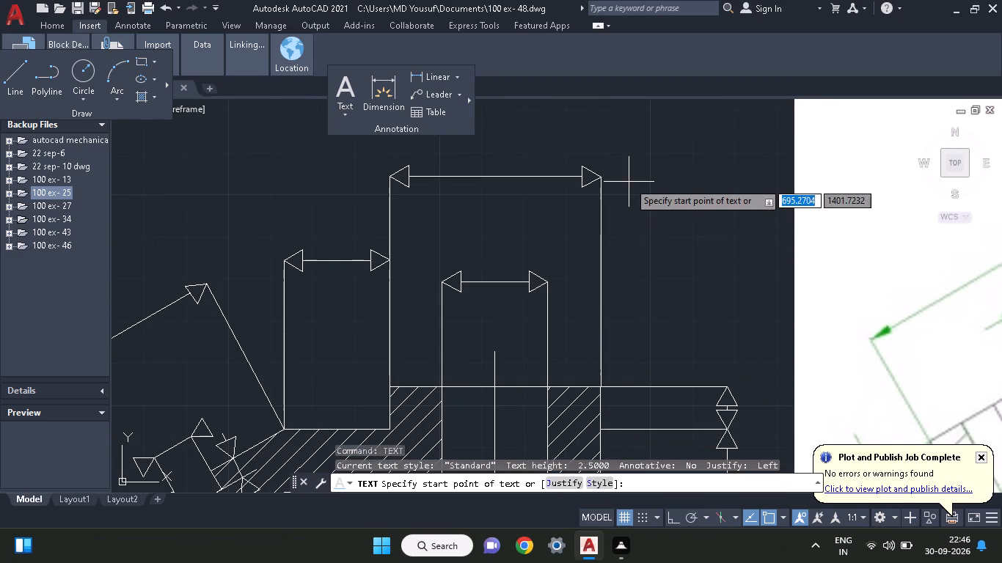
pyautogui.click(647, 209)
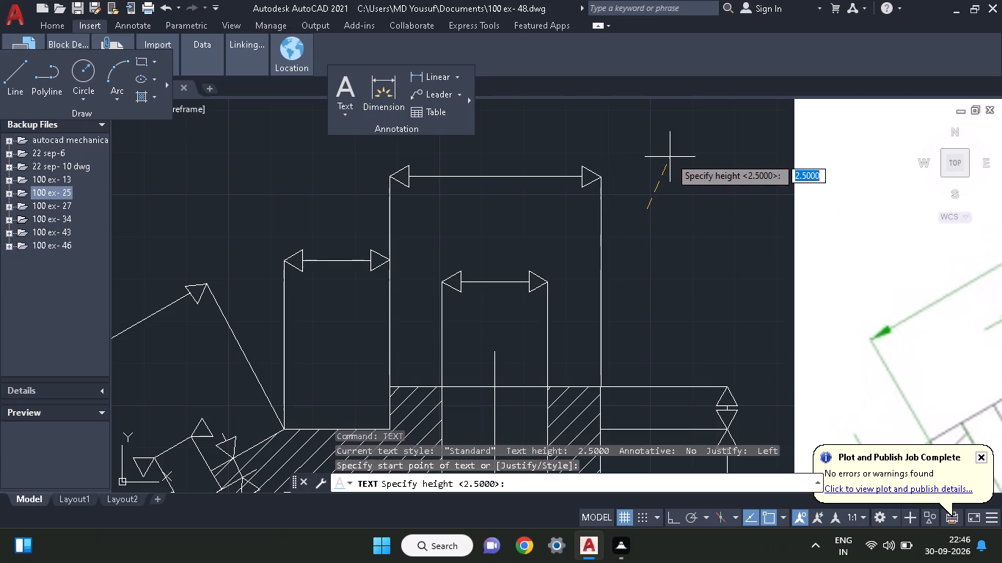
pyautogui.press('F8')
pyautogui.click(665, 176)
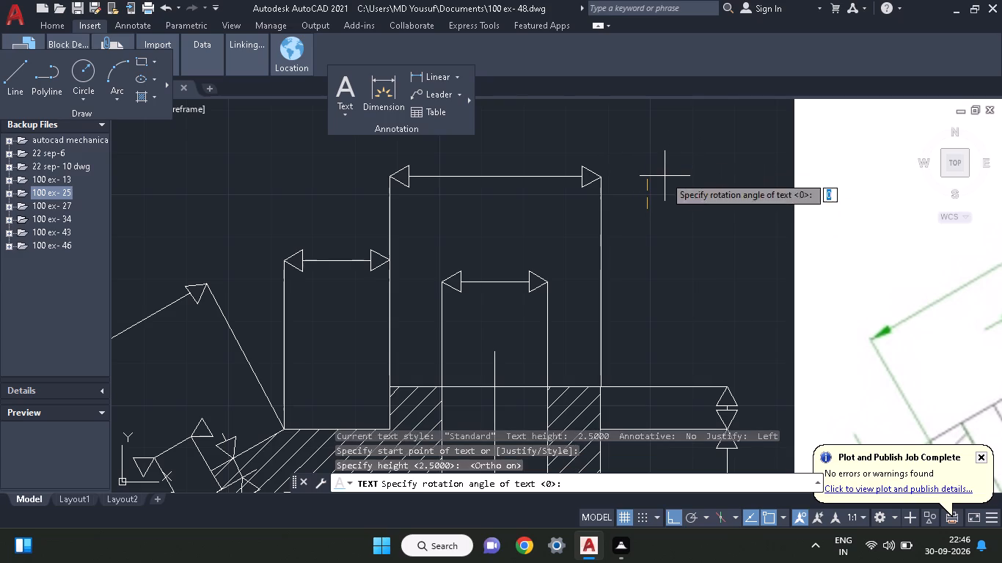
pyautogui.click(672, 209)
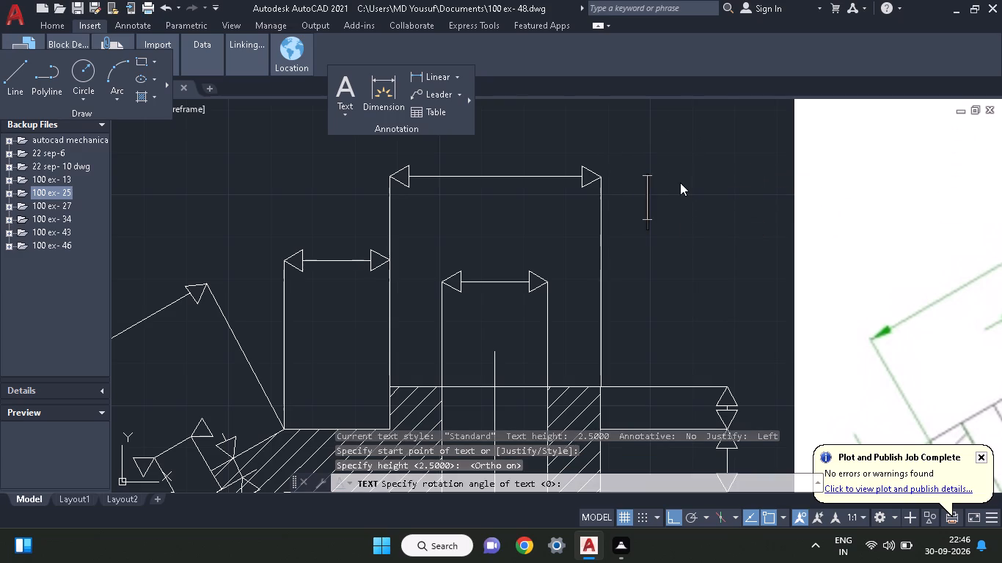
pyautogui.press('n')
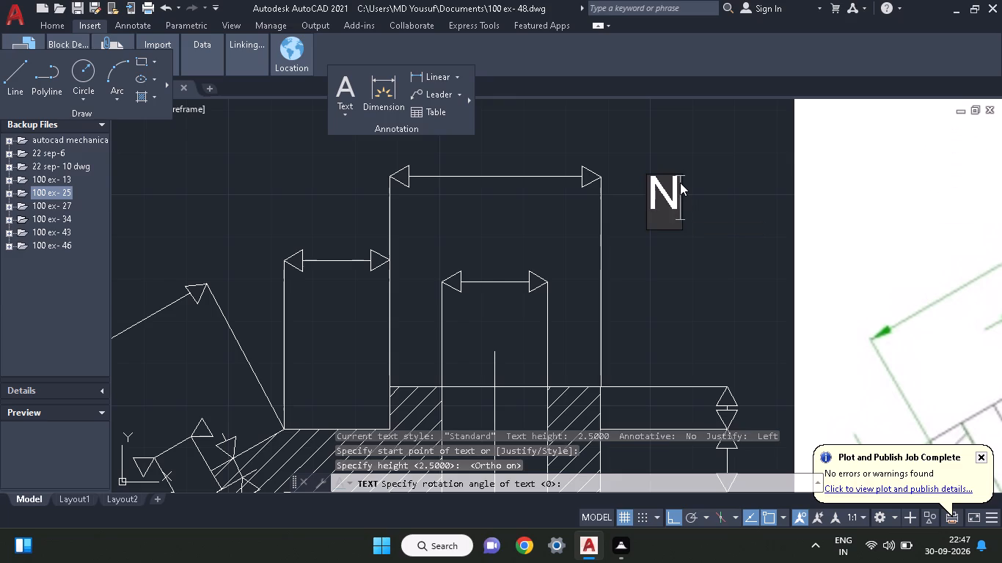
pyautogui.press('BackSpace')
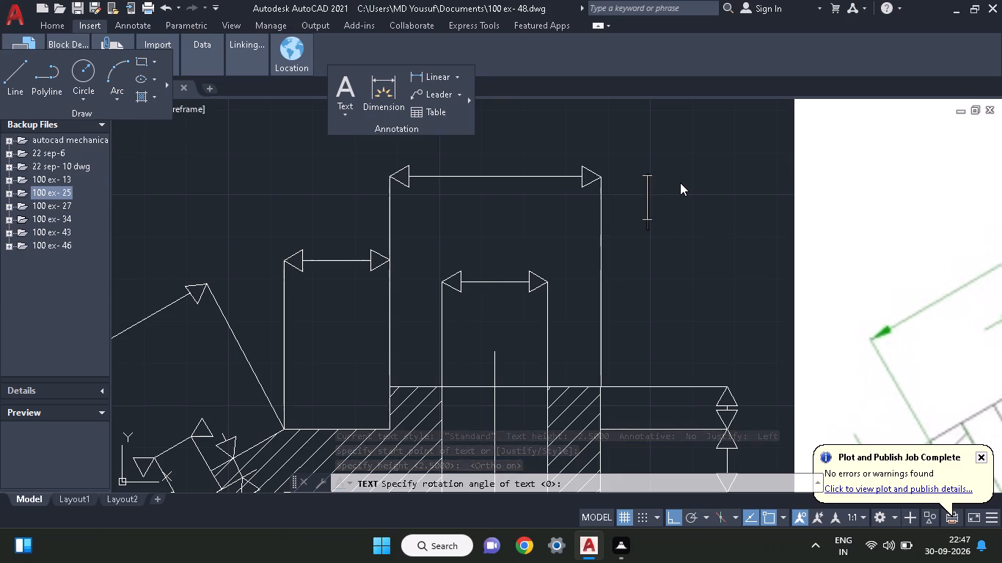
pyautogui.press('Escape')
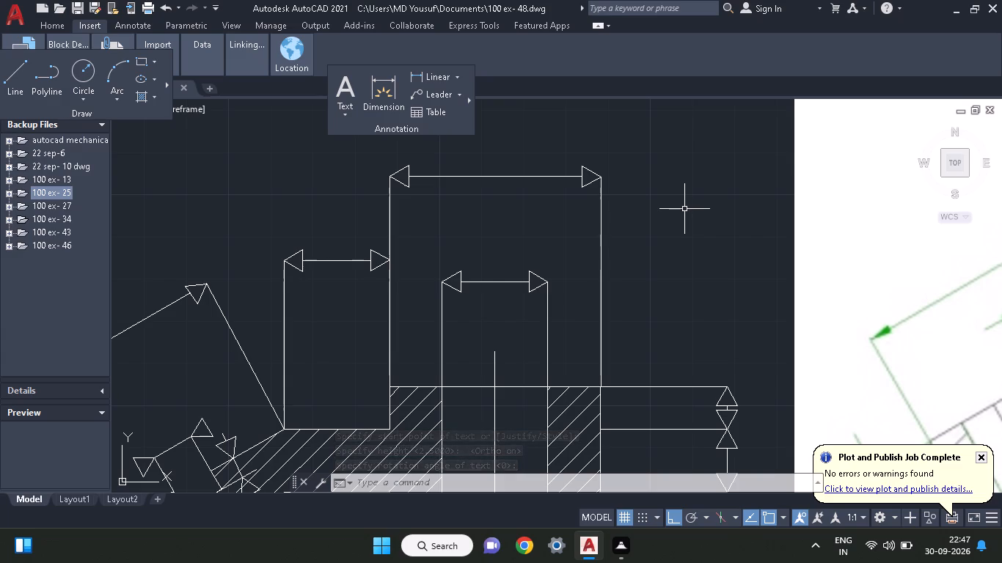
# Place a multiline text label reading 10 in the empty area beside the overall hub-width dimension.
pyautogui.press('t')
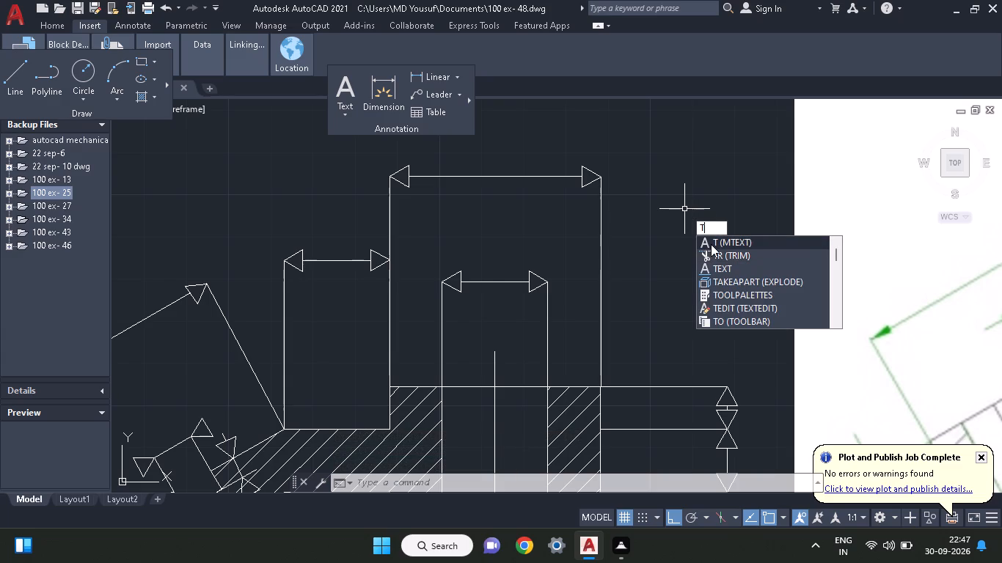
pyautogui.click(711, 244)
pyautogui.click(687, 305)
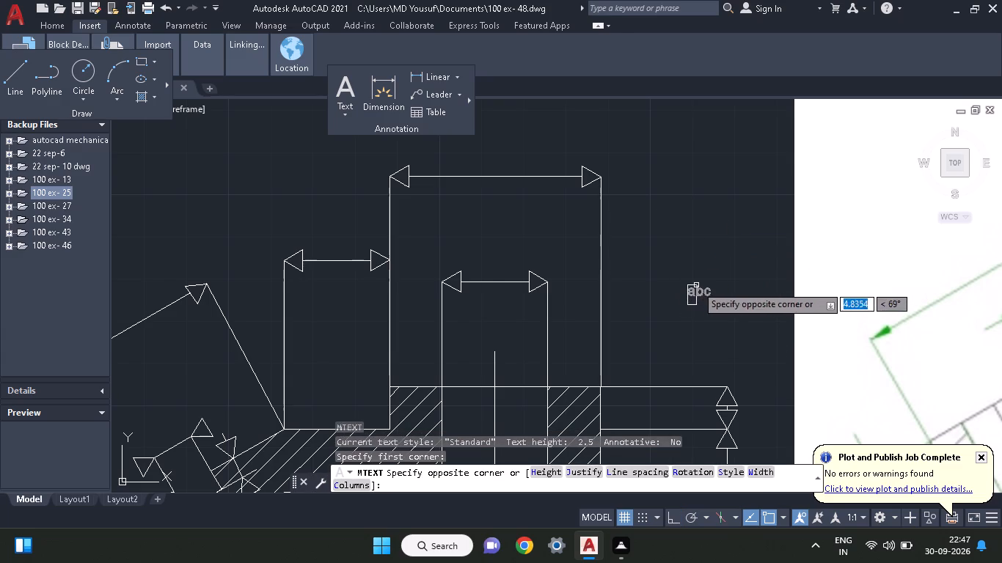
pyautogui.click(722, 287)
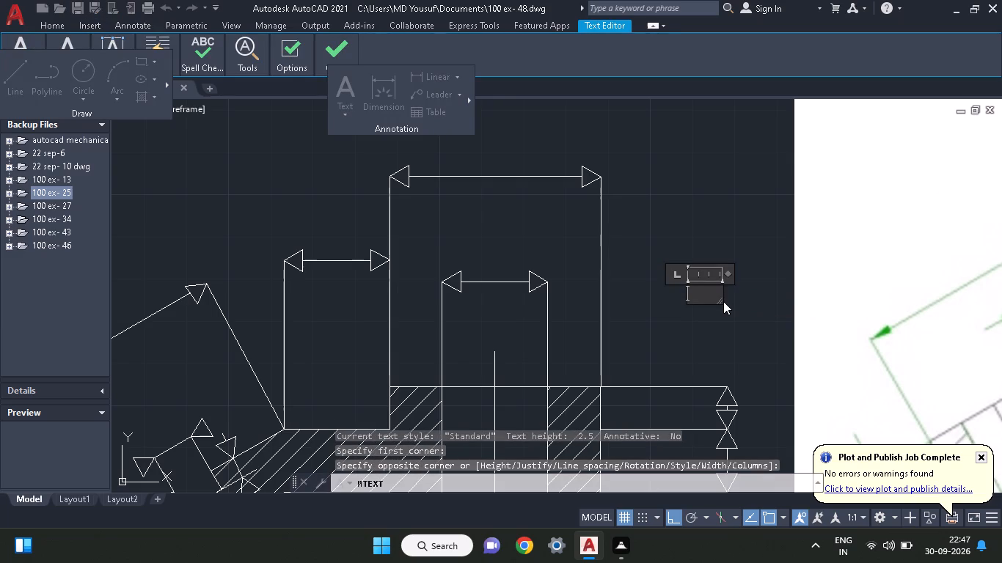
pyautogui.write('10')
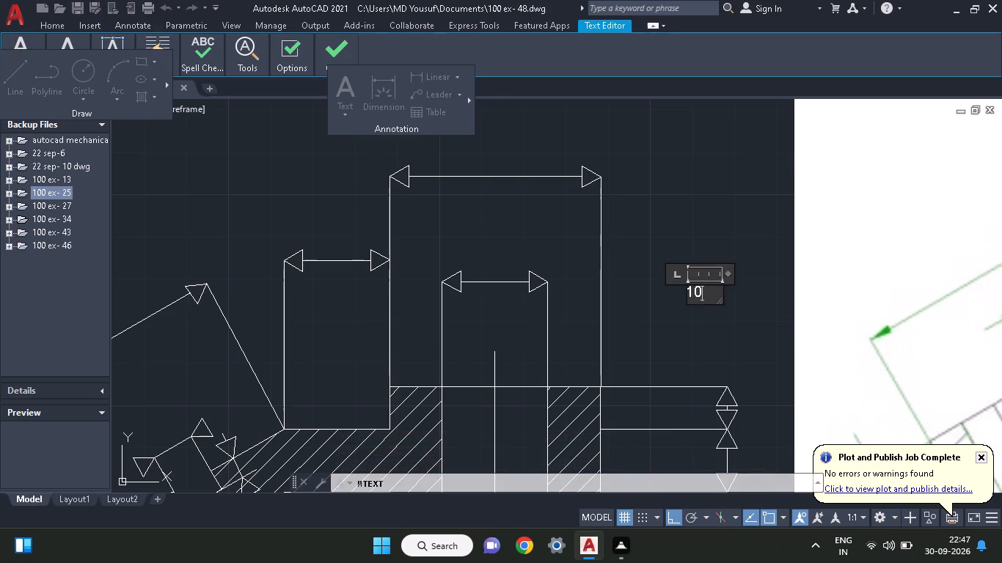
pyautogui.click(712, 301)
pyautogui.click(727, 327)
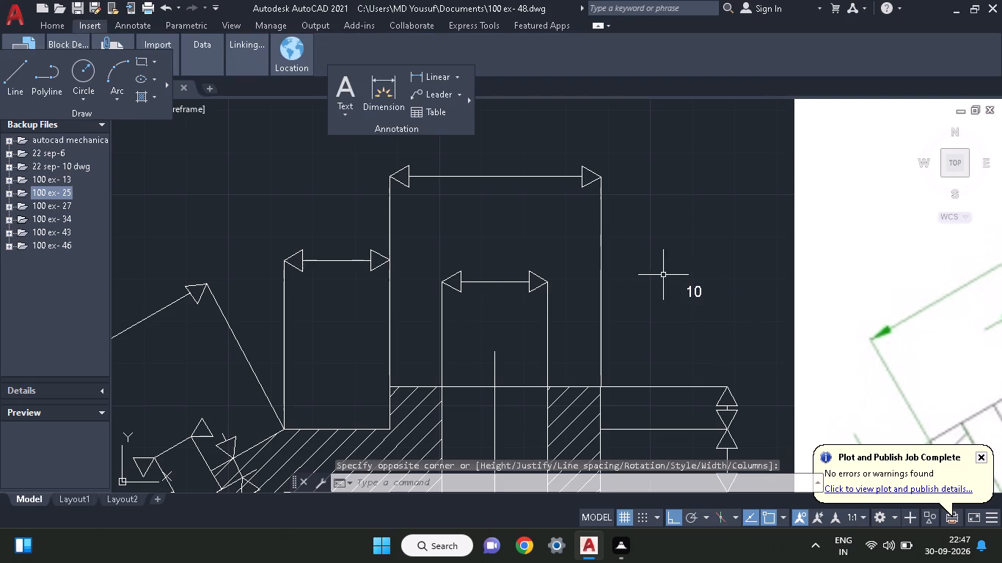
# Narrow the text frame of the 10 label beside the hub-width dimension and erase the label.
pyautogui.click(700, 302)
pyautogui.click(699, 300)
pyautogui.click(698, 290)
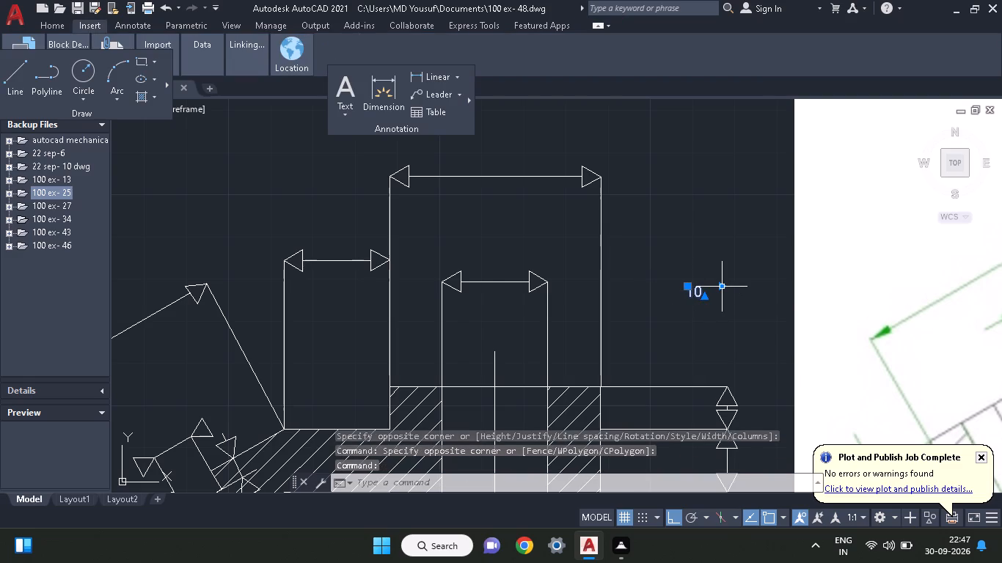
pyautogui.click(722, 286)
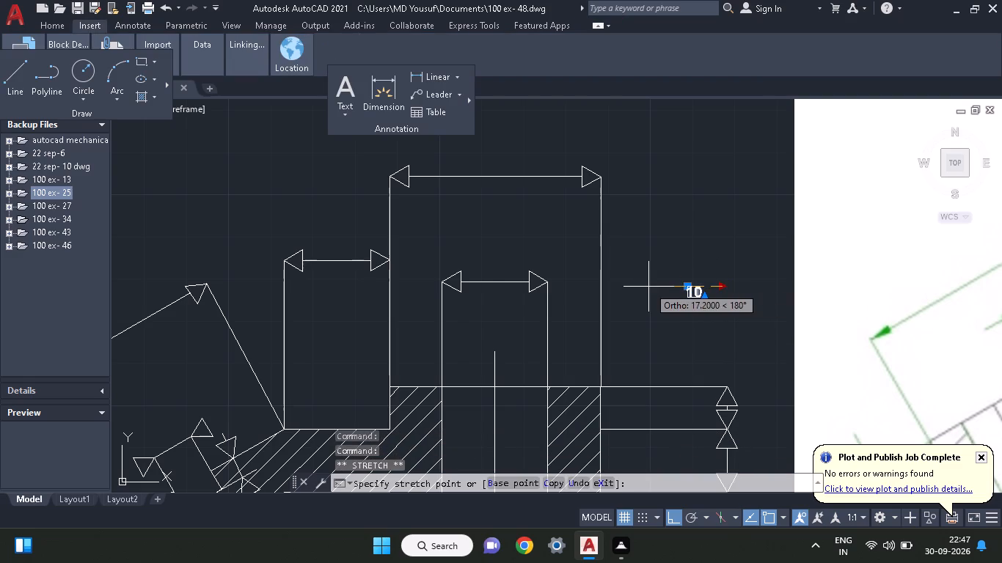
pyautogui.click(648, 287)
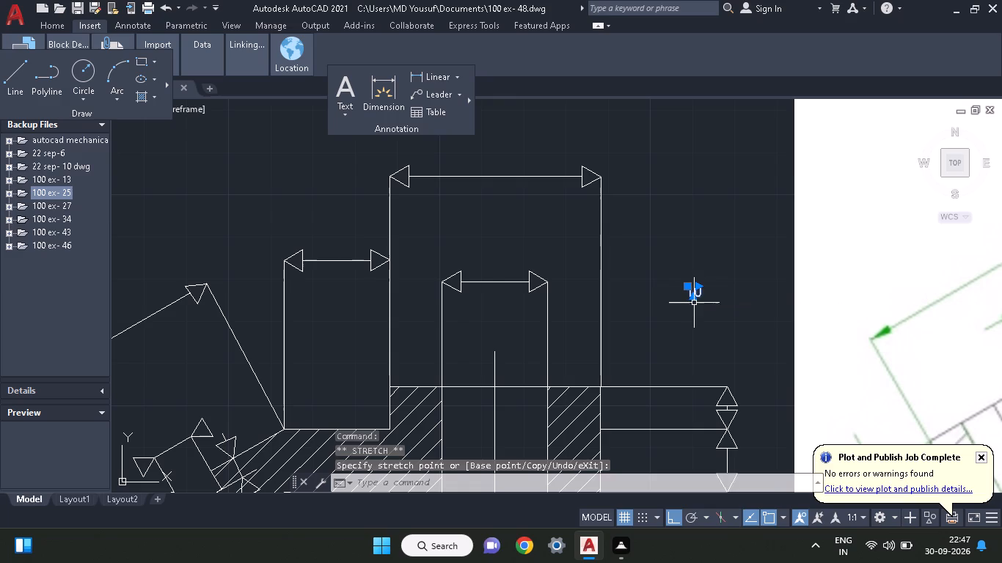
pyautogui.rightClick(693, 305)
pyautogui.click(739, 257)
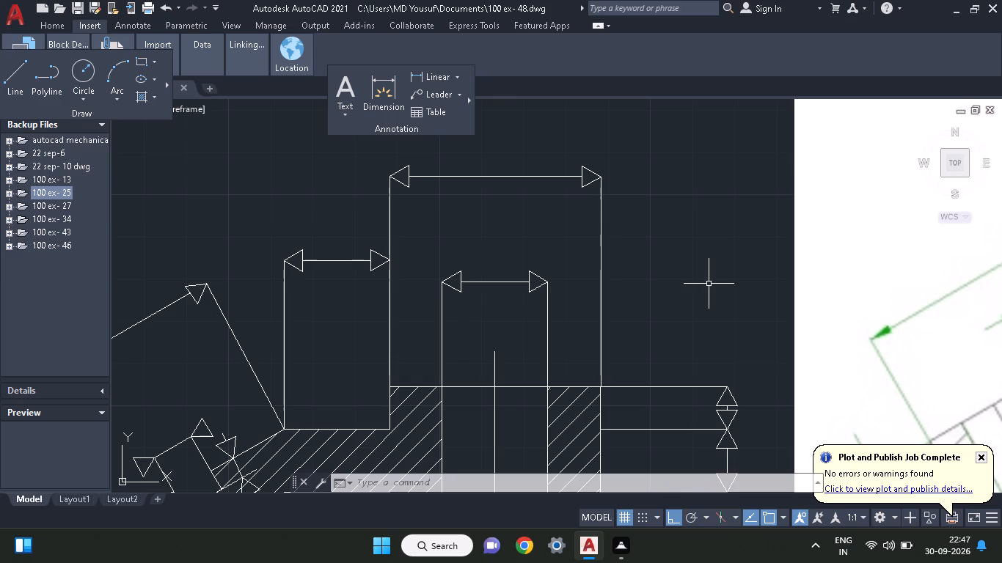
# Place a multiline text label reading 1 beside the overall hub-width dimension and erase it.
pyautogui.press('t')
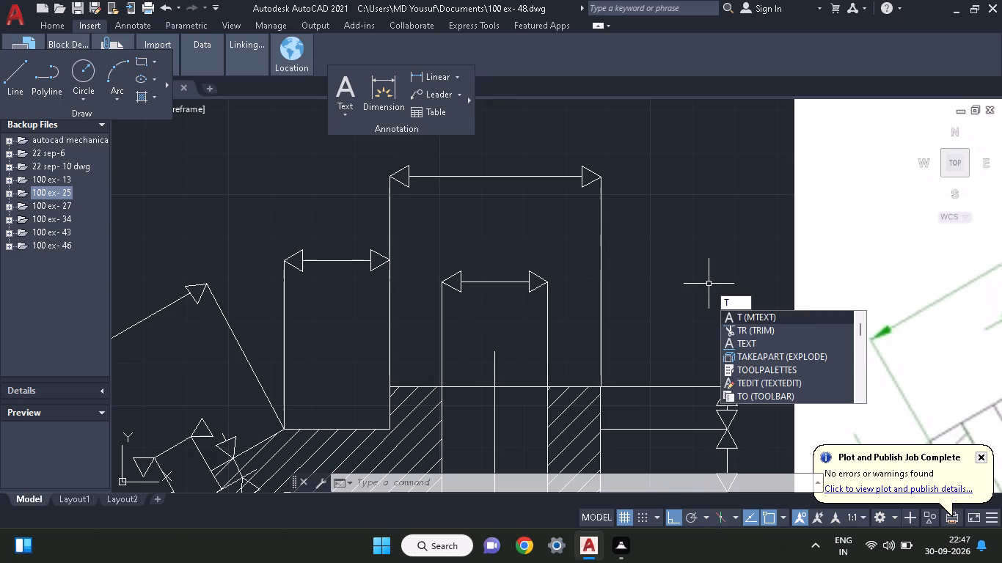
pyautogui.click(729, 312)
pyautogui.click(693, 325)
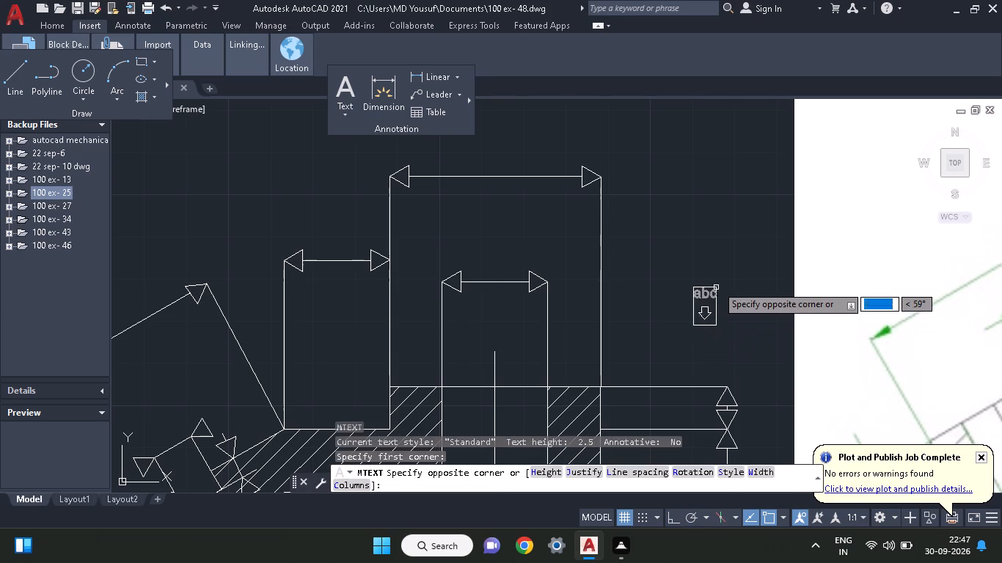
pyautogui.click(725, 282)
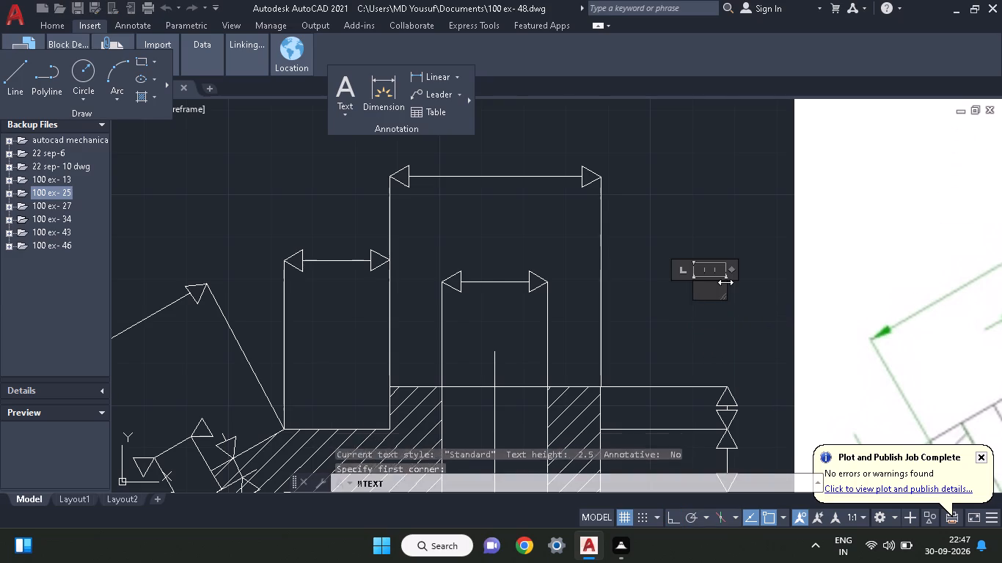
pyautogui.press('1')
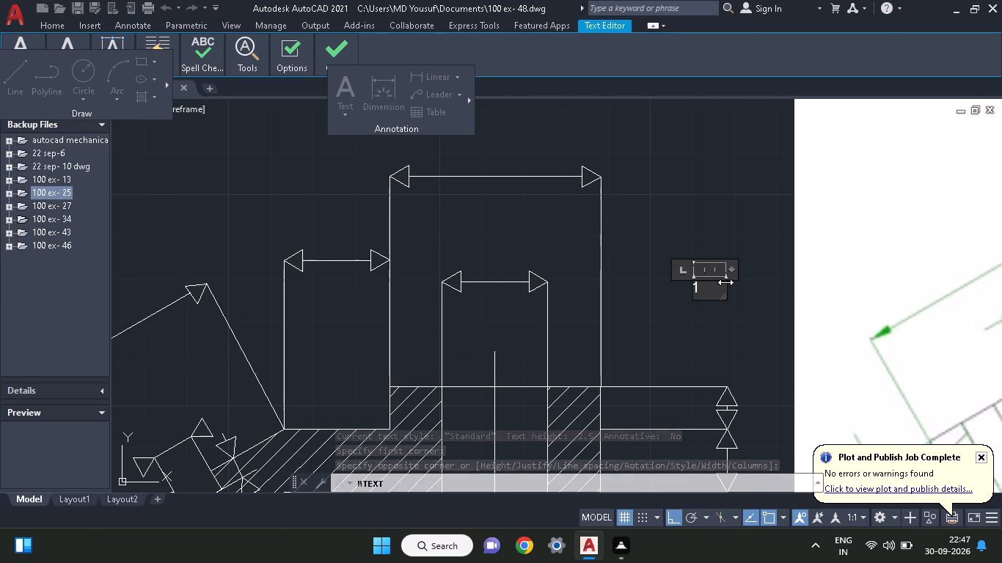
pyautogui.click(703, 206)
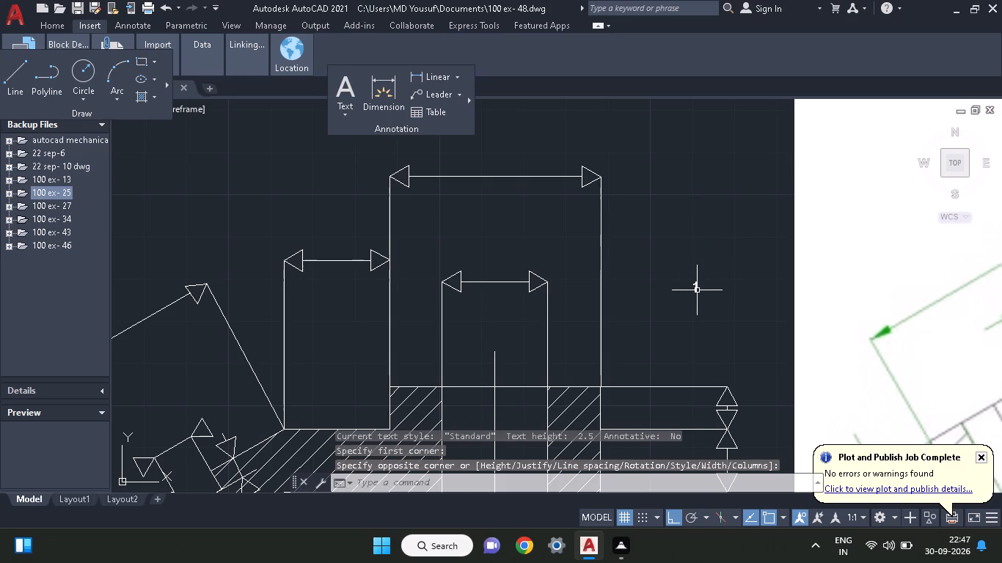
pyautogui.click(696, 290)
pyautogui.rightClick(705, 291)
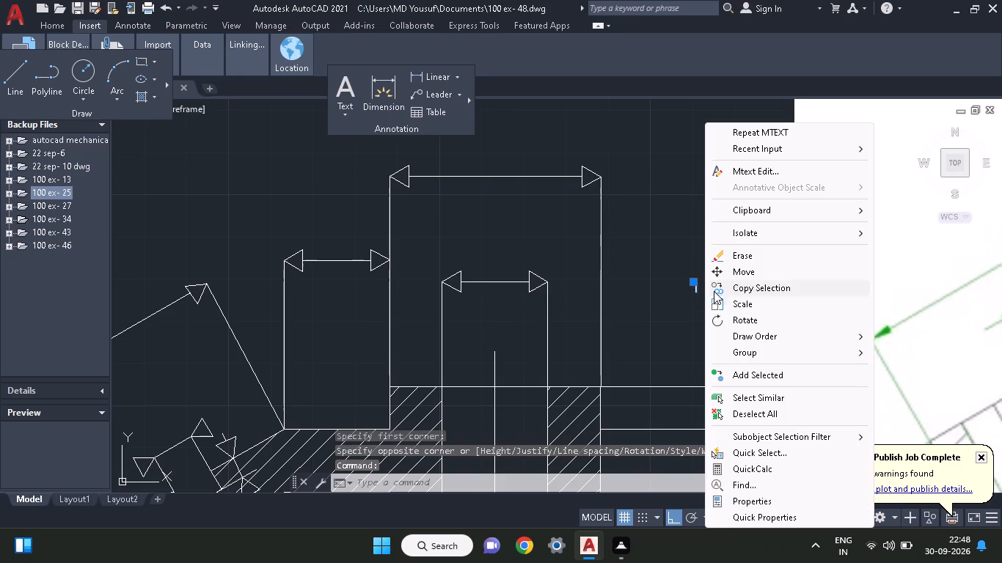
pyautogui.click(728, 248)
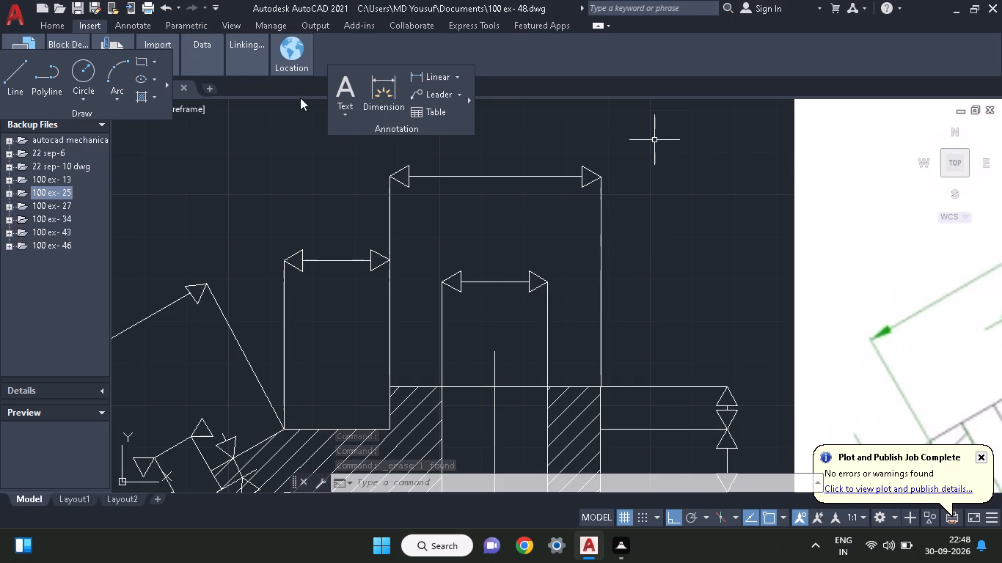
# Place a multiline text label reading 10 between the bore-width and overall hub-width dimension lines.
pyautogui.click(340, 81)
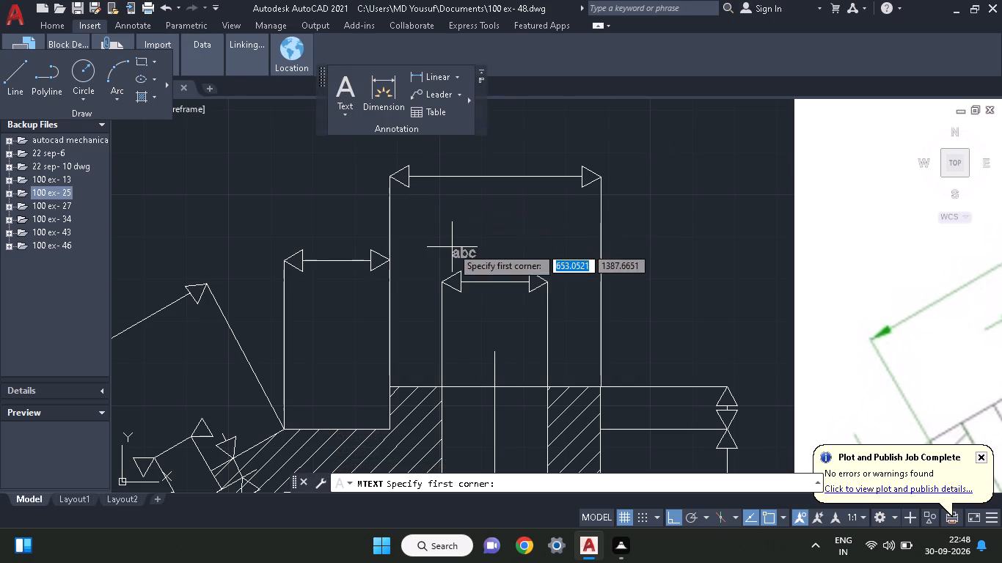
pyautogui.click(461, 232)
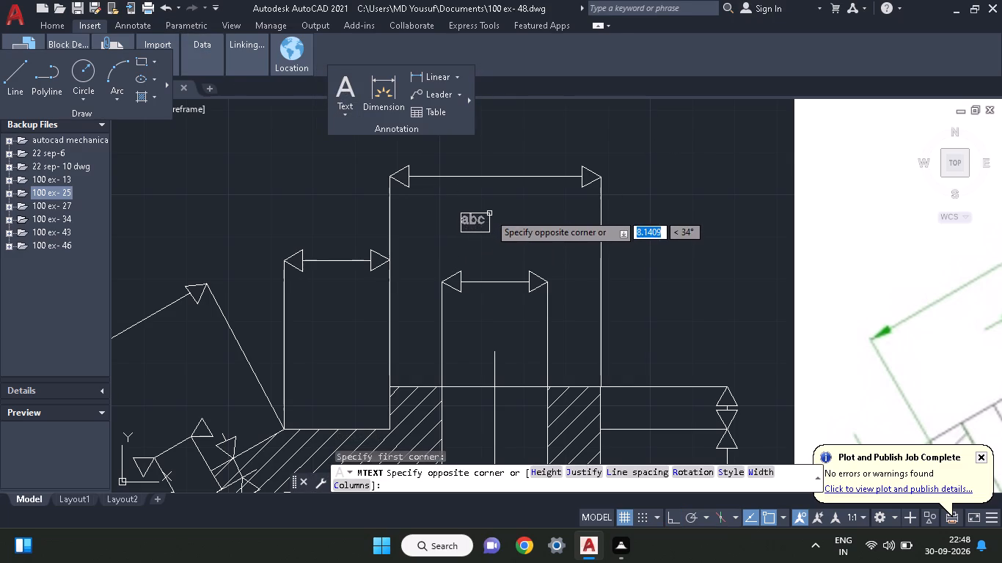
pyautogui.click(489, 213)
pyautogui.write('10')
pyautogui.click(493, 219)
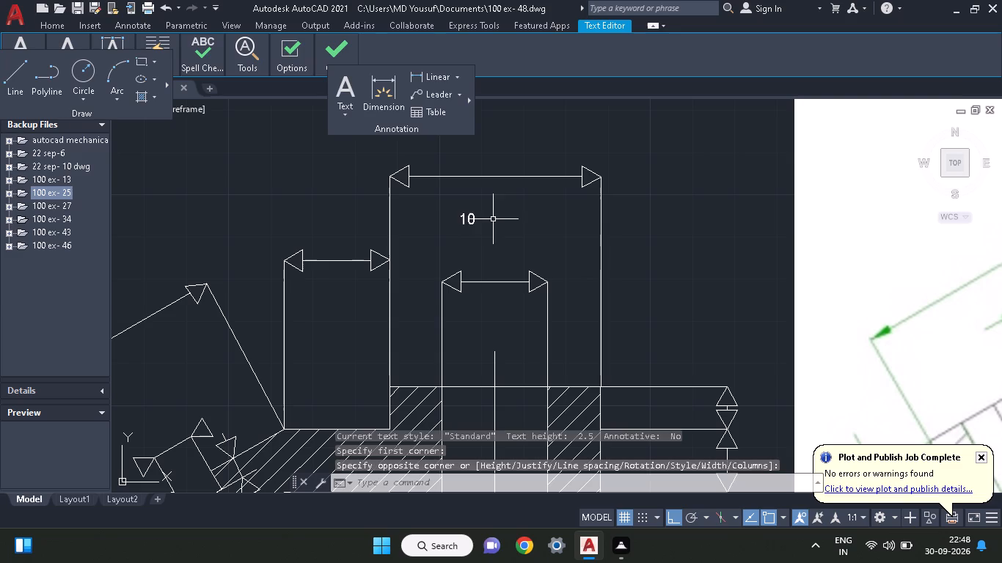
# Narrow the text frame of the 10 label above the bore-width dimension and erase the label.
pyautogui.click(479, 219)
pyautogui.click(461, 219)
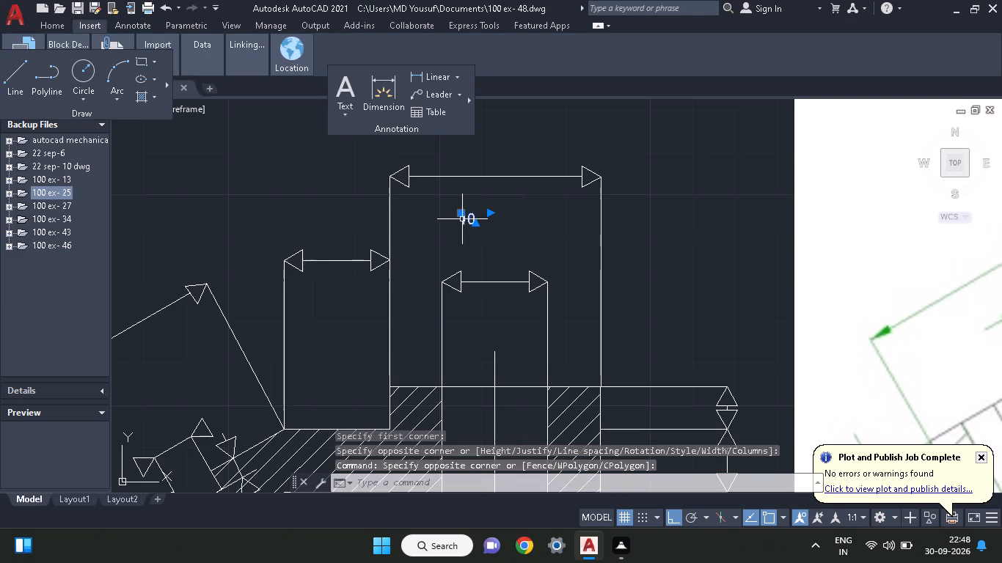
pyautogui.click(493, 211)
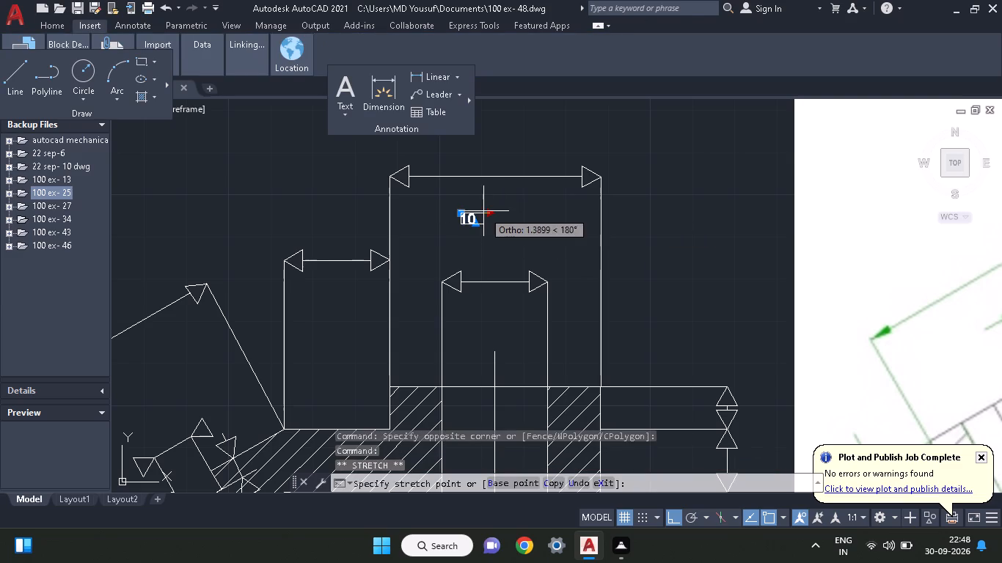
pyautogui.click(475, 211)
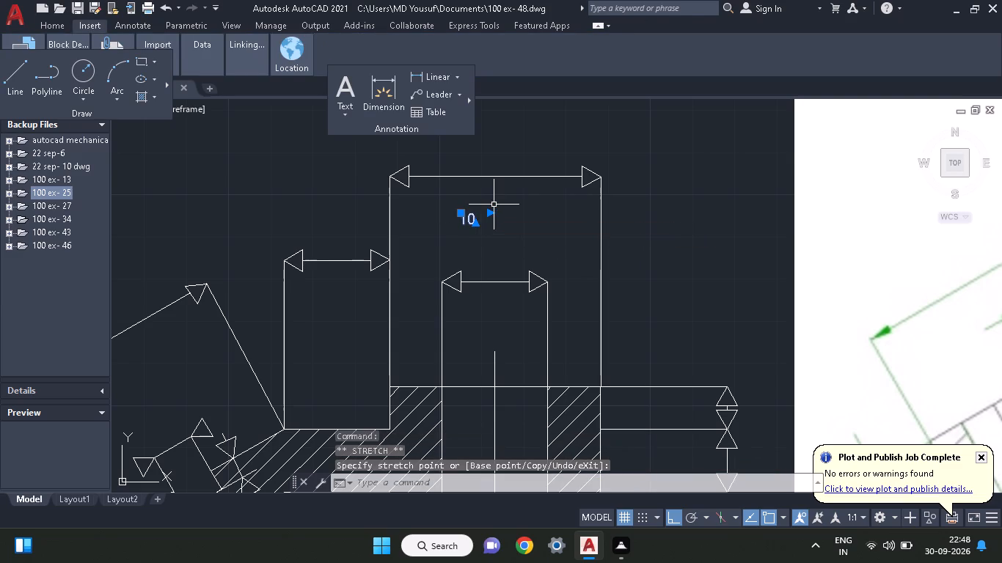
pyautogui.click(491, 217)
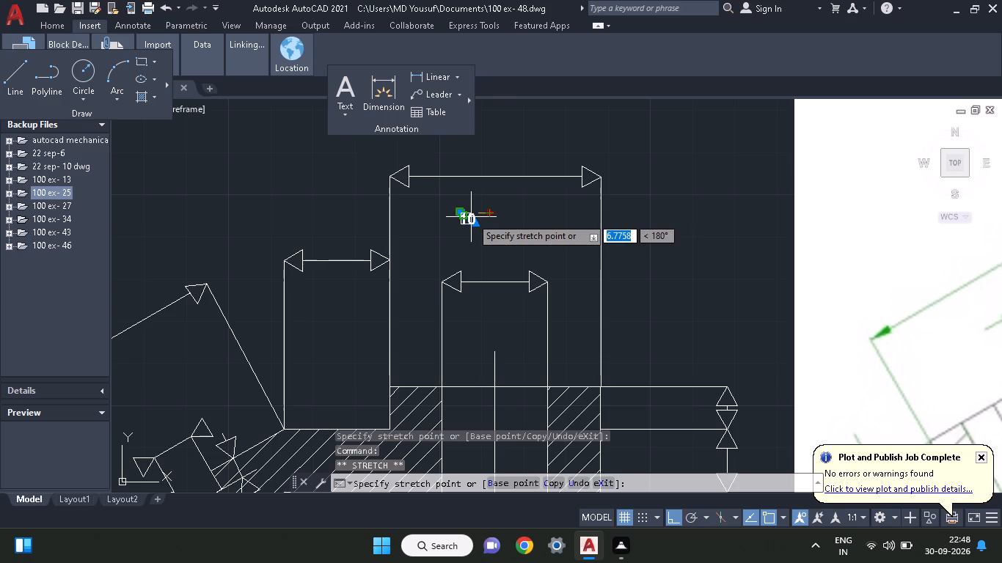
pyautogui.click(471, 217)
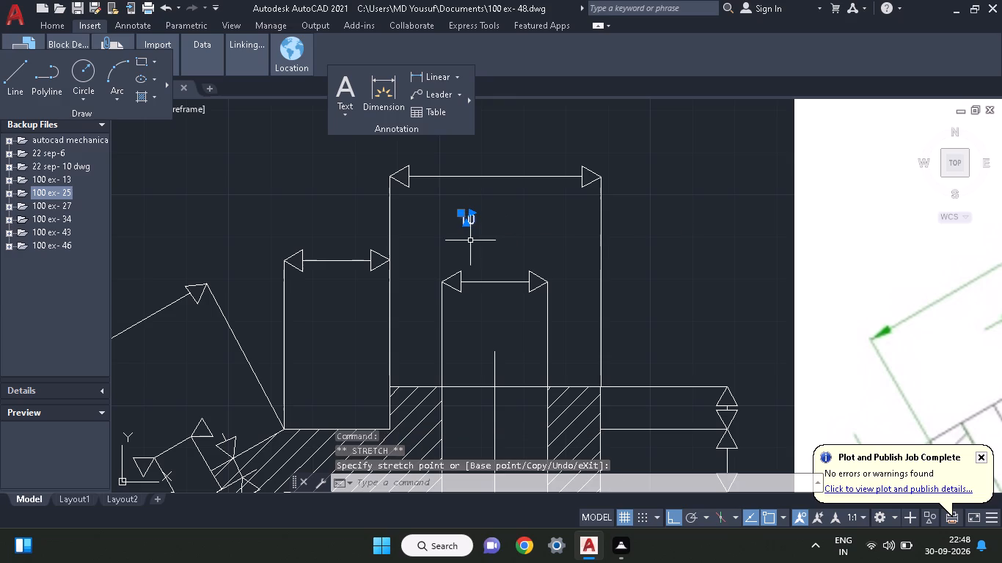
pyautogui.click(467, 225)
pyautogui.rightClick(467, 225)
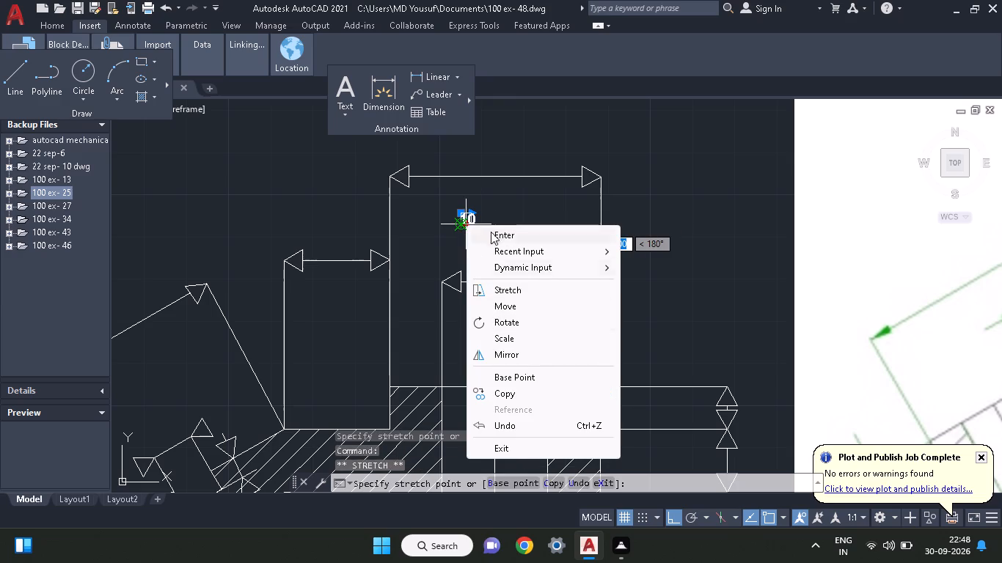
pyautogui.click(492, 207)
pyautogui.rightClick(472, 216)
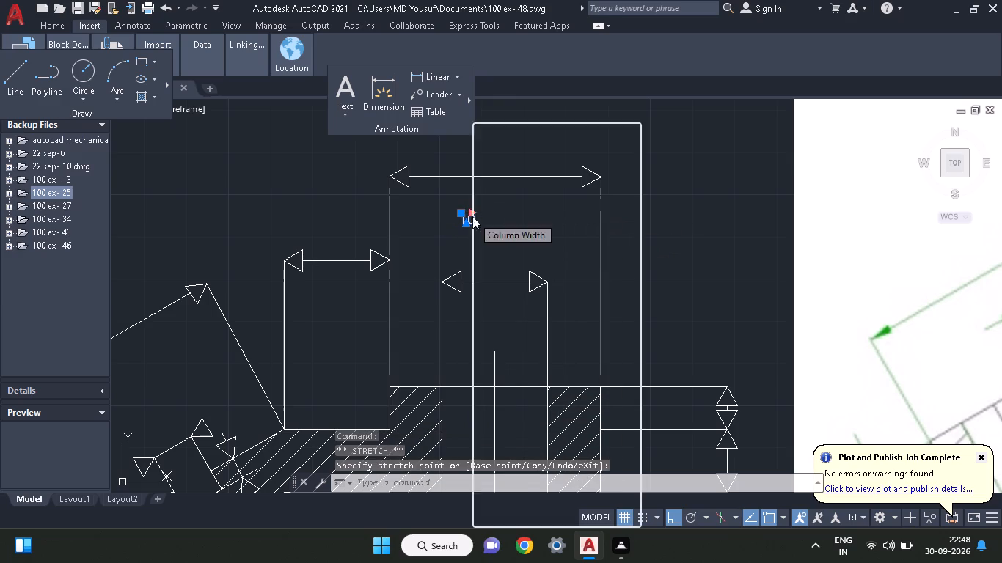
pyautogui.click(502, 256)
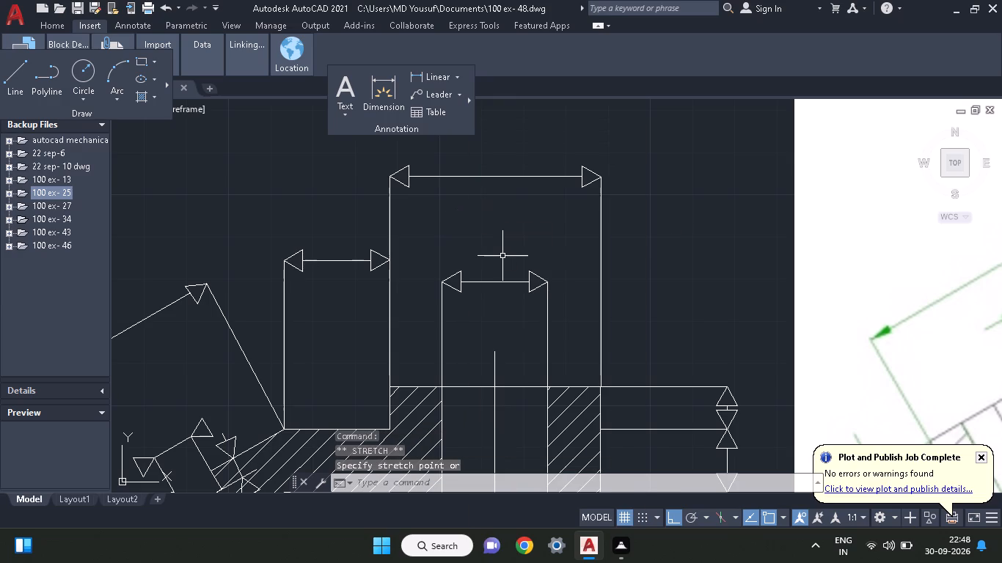
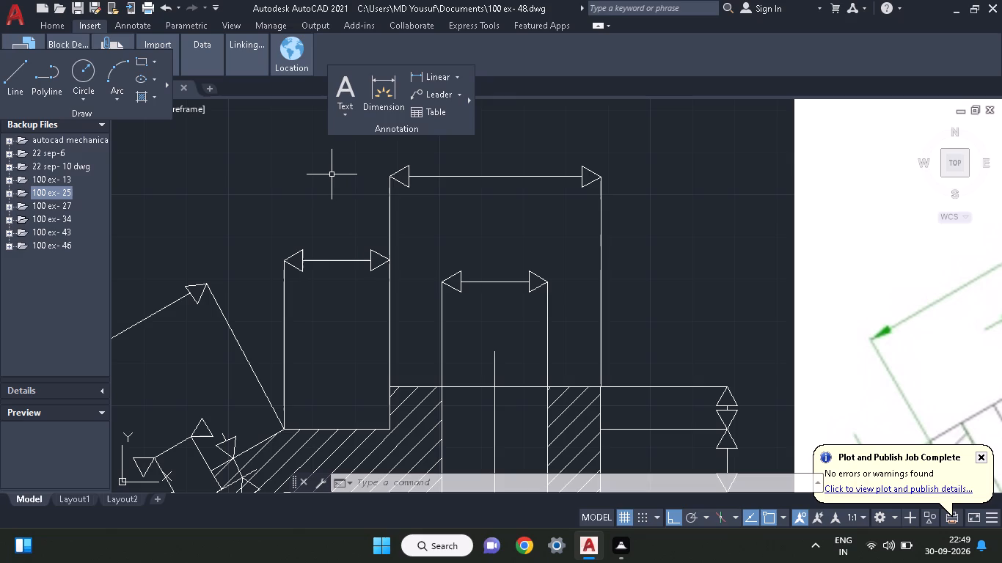
# Place a multiline text label reading 10 in the empty space above the shoulder-width dimension, outside the overall hub-width dimension.
pyautogui.press('t')
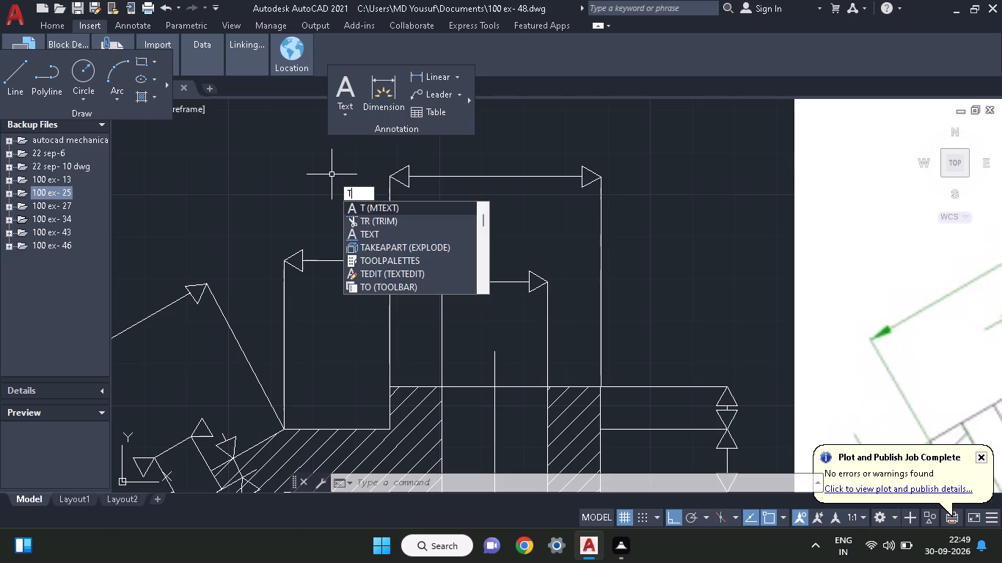
pyautogui.click(365, 205)
pyautogui.click(241, 210)
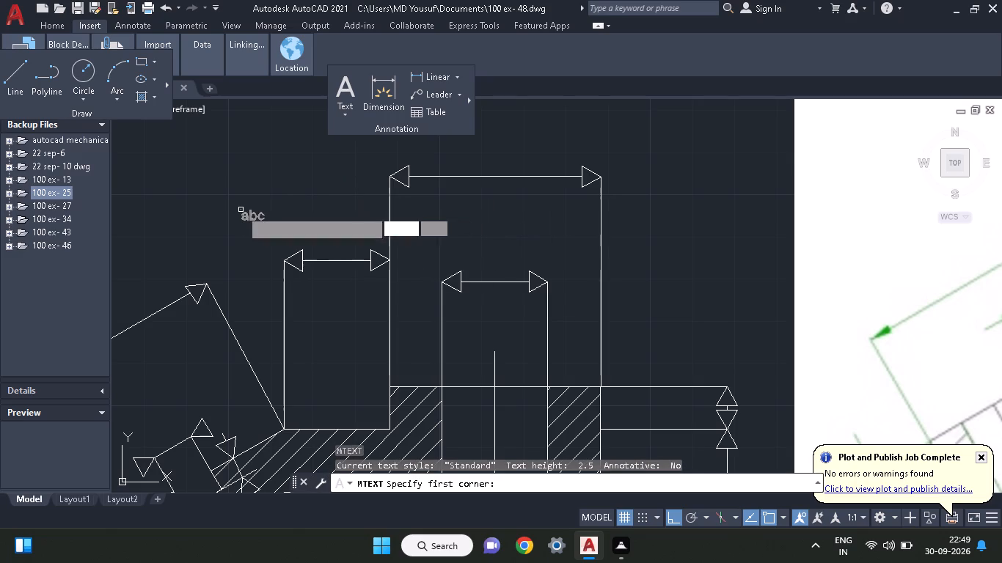
pyautogui.click(301, 163)
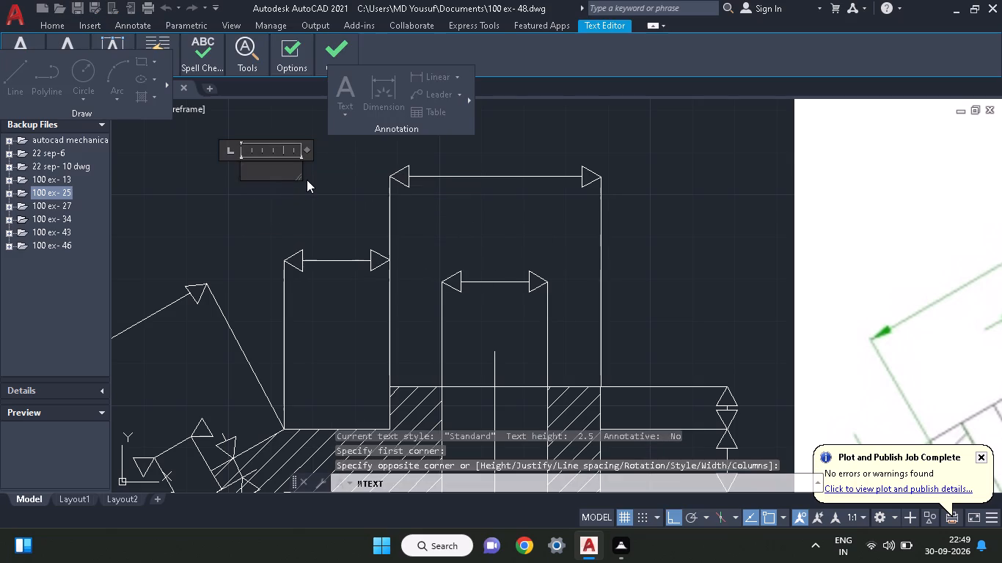
pyautogui.write('10')
pyautogui.click(233, 151)
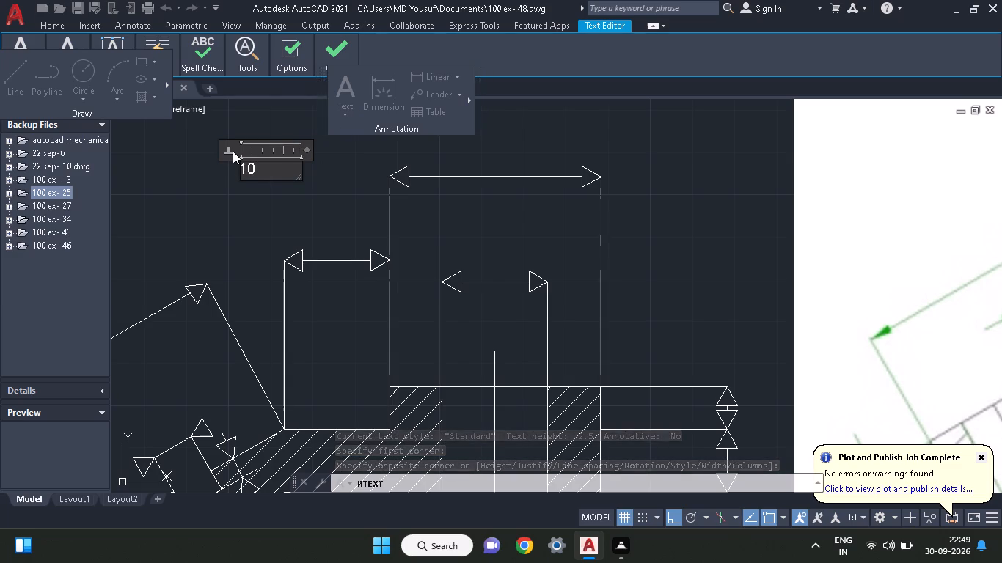
pyautogui.click(217, 172)
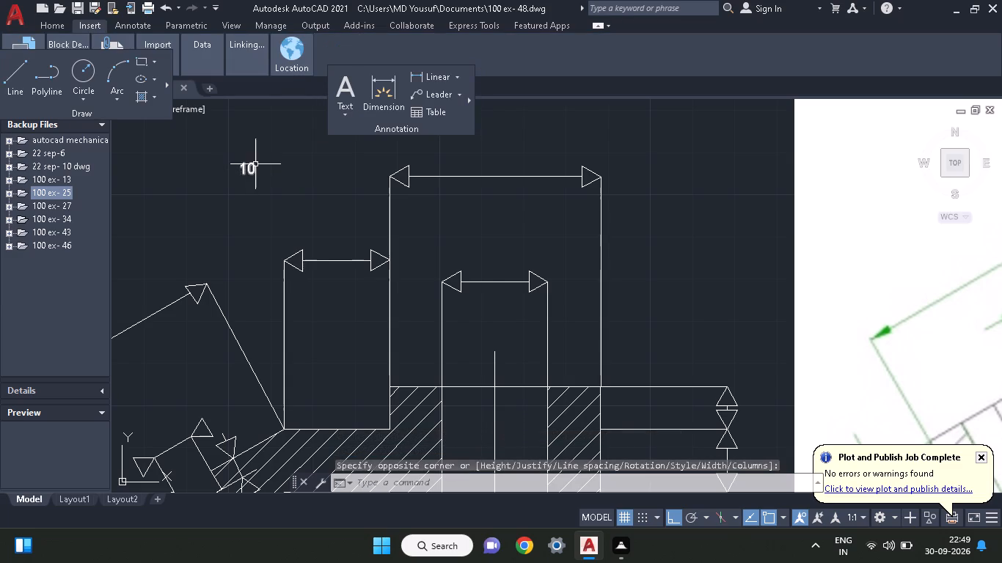
# Narrow the text frame of the new 10 label to fit its digits.
pyautogui.click(255, 164)
pyautogui.click(299, 161)
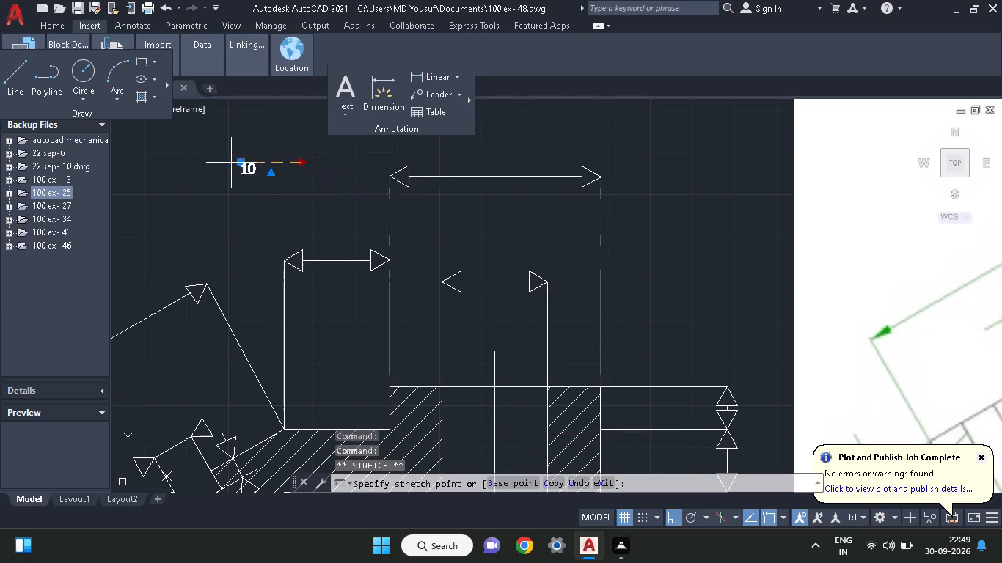
pyautogui.click(243, 161)
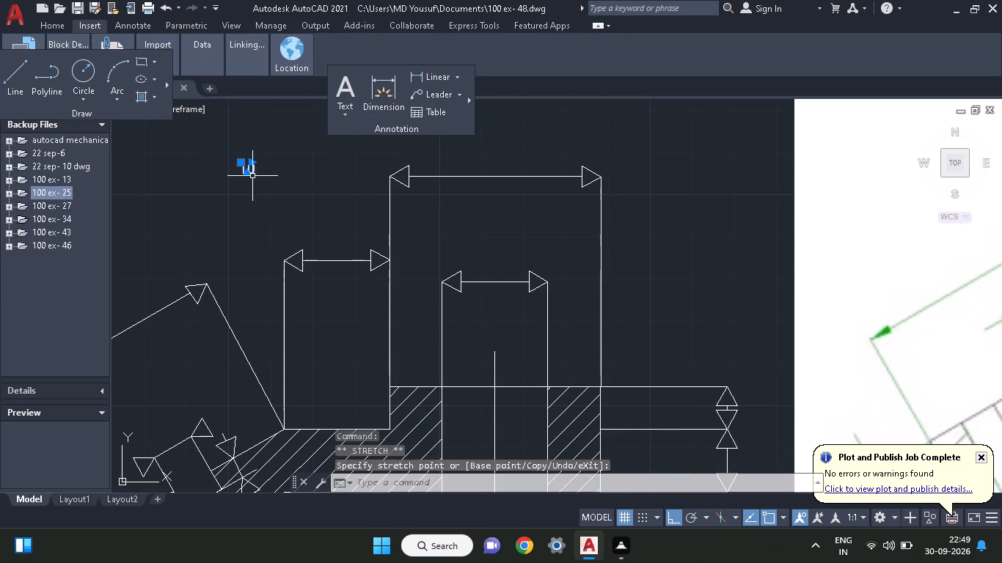
pyautogui.rightClick(219, 194)
pyautogui.click(174, 216)
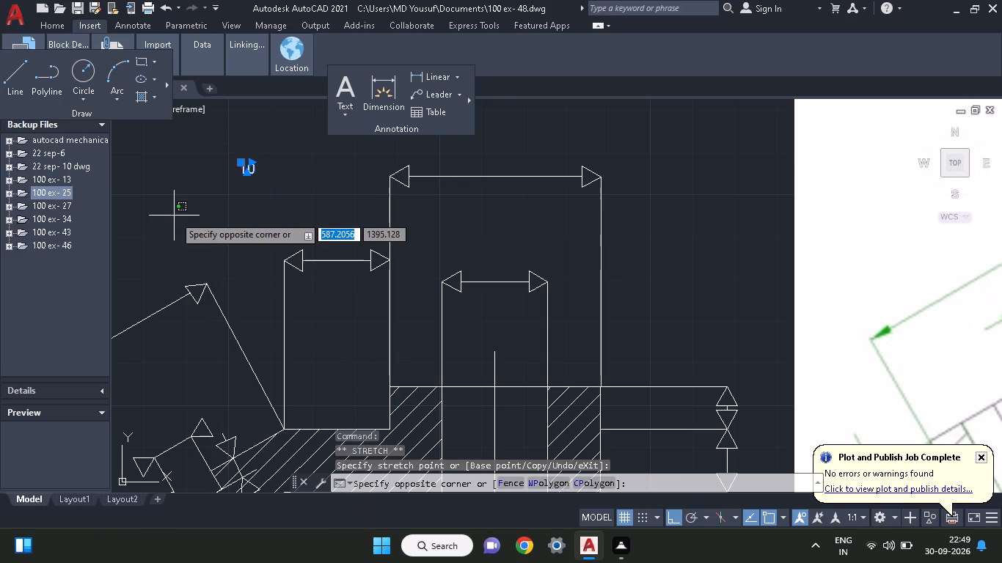
pyautogui.press('Escape')
pyautogui.press('Escape')
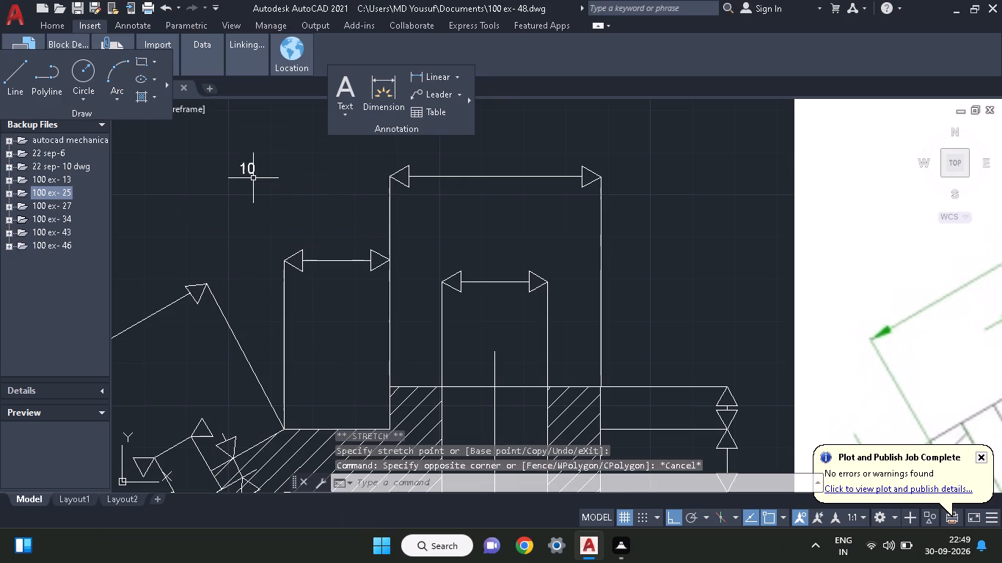
# Scale the 10 label up freehand from a base point at its lower corner.
pyautogui.click(253, 173)
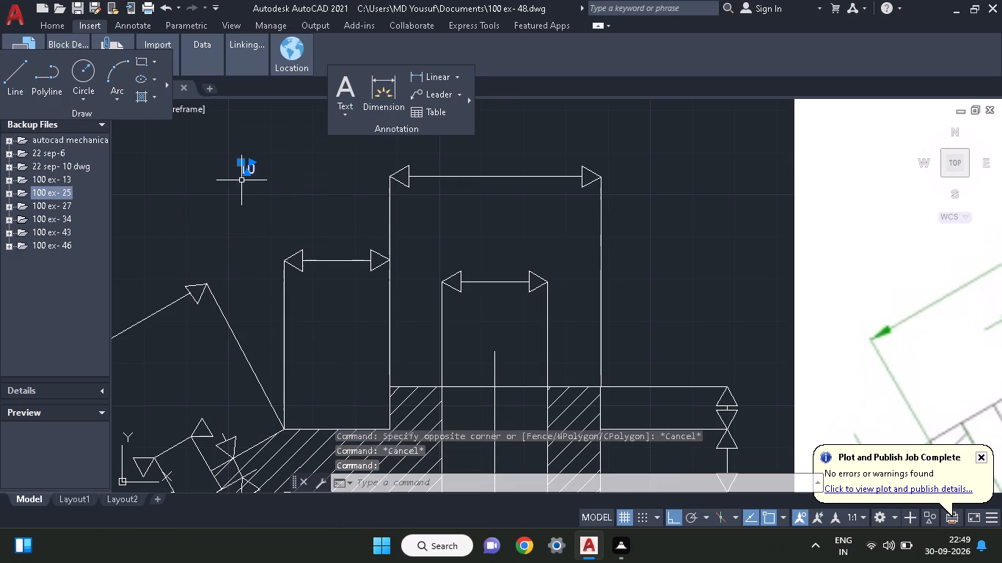
pyautogui.write('SC')
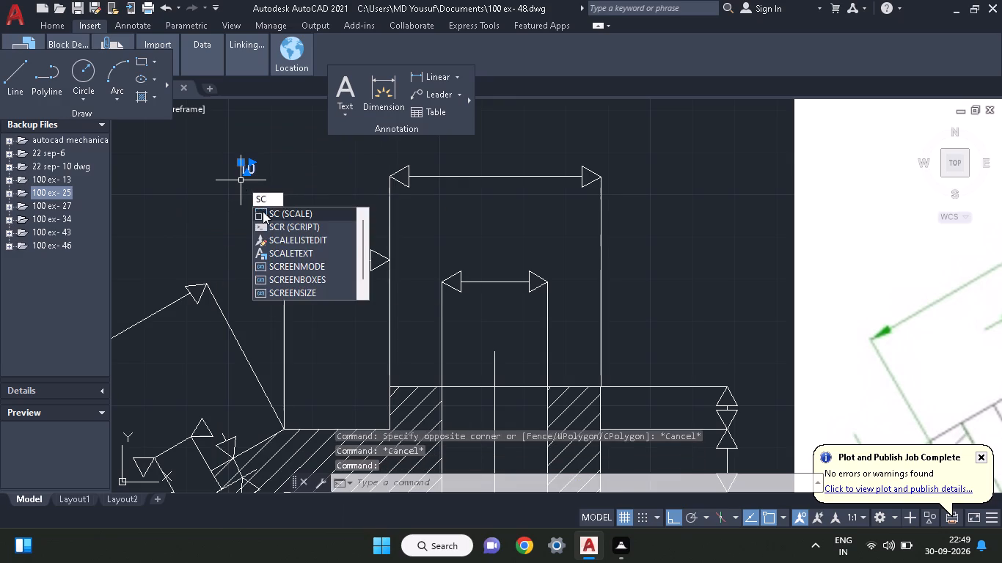
pyautogui.click(263, 211)
pyautogui.click(241, 174)
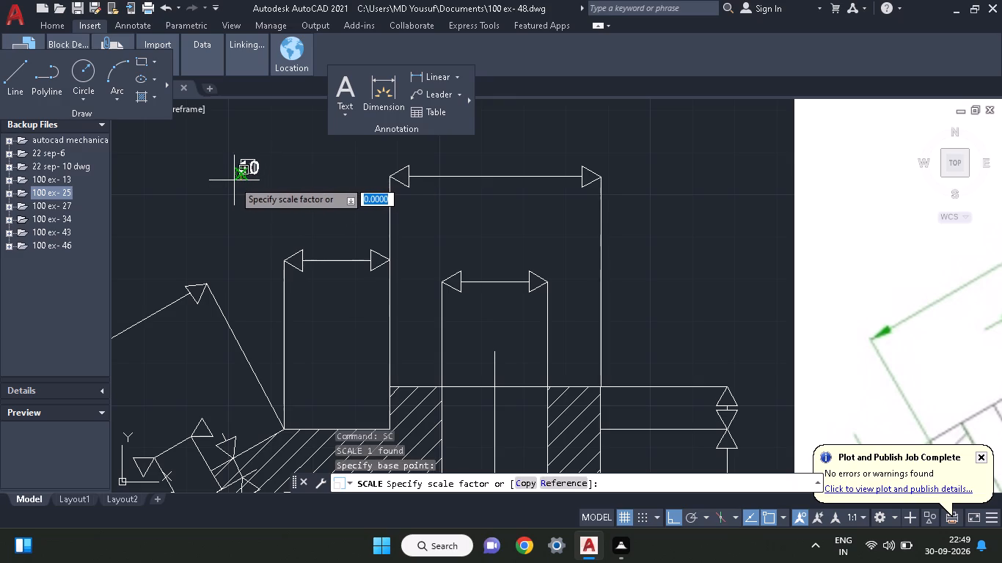
pyautogui.click(232, 181)
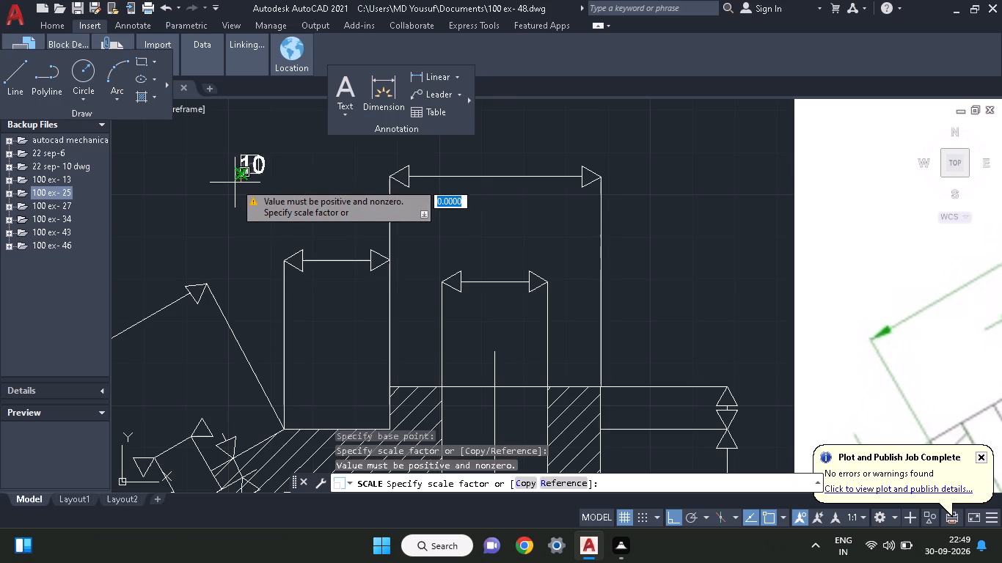
pyautogui.click(235, 183)
pyautogui.click(236, 181)
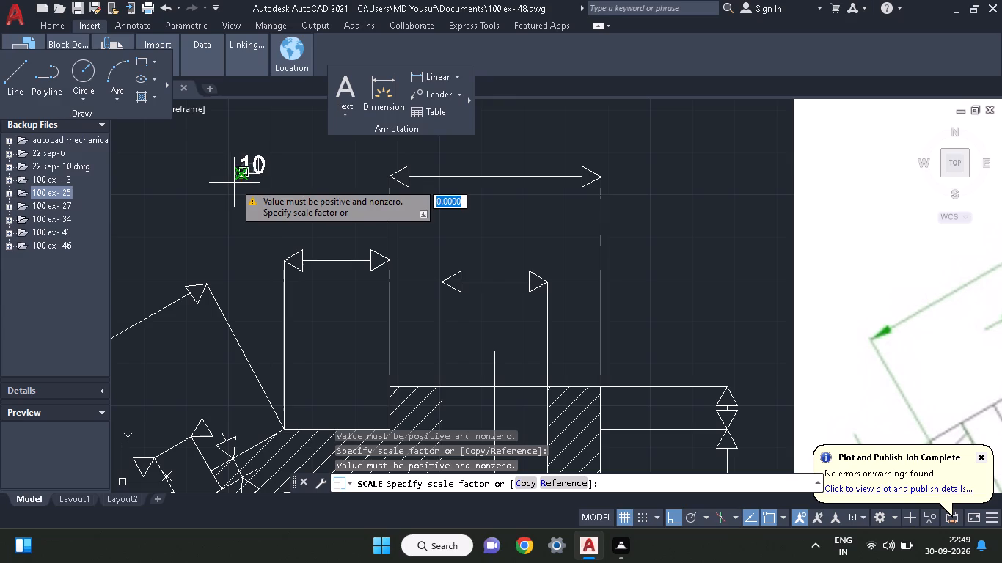
pyautogui.click(234, 183)
pyautogui.click(233, 181)
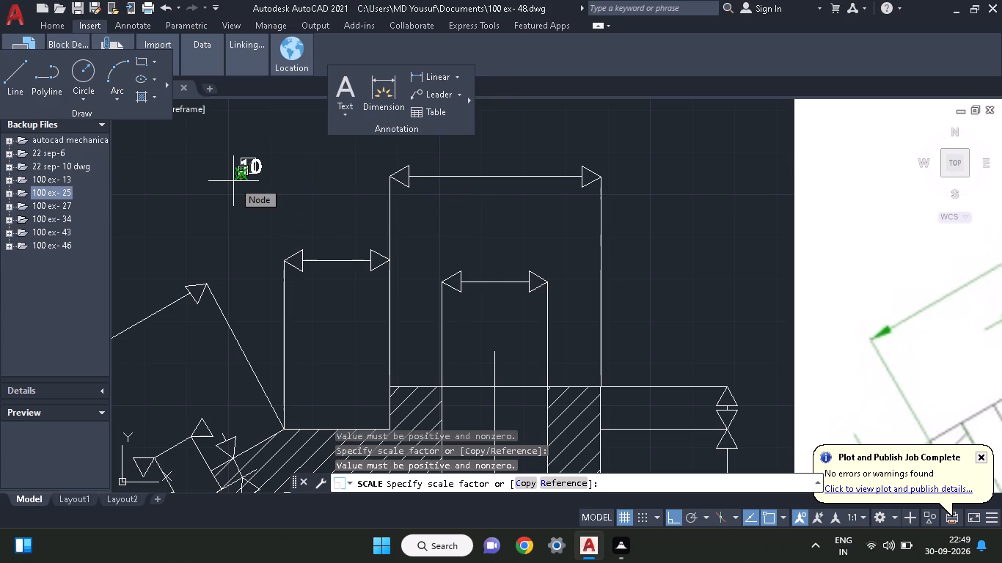
pyautogui.press('Return')
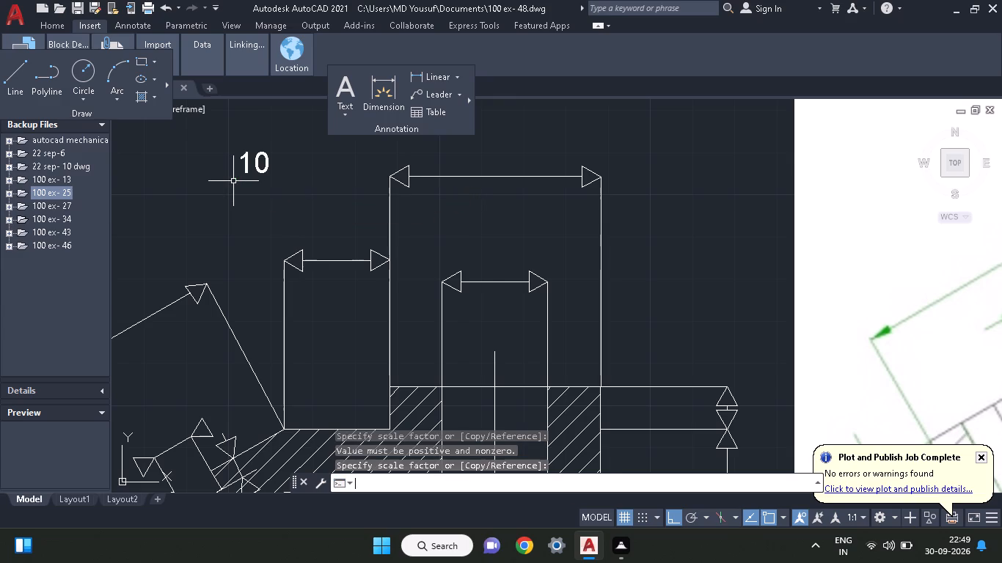
# Copy the enlarged 10 label onto the overall hub-width, shoulder-width and bore-width dimension lines.
pyautogui.click(253, 169)
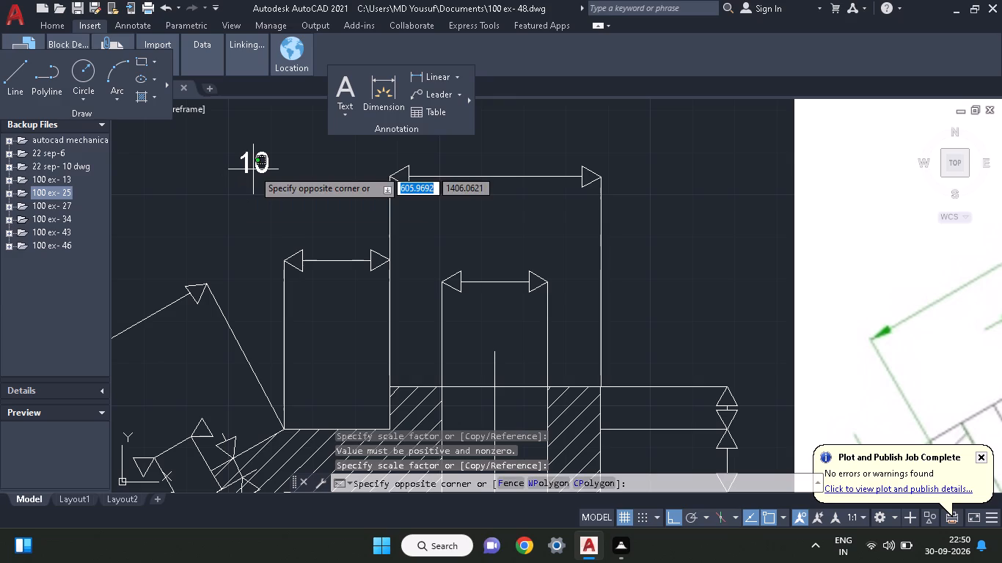
pyautogui.click(283, 158)
pyautogui.click(270, 158)
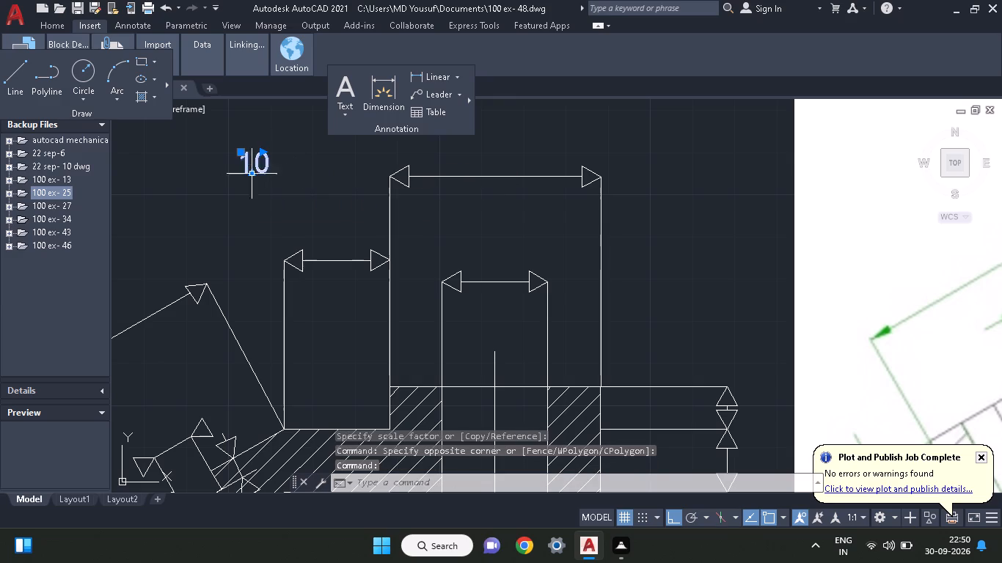
pyautogui.rightClick(243, 176)
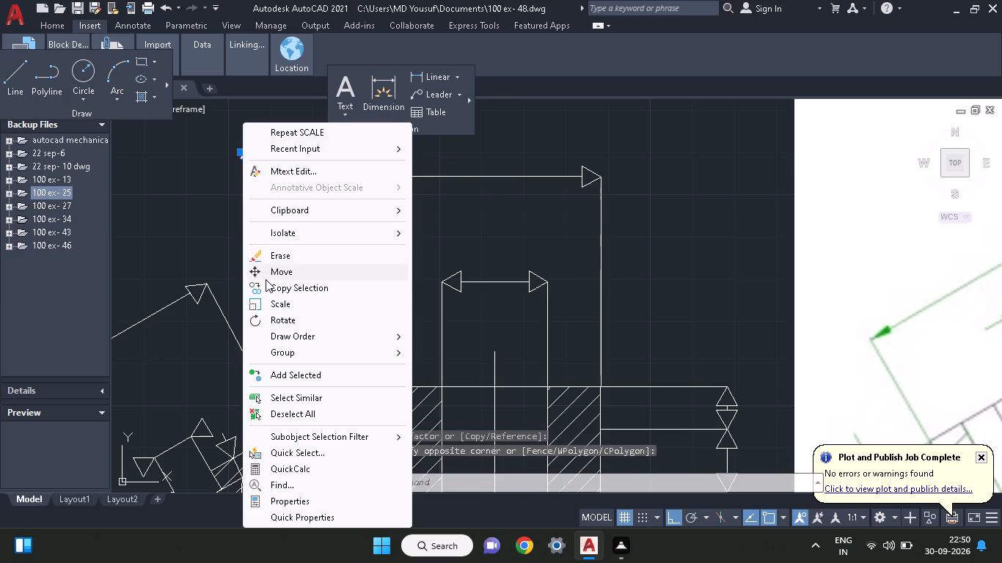
pyautogui.click(266, 291)
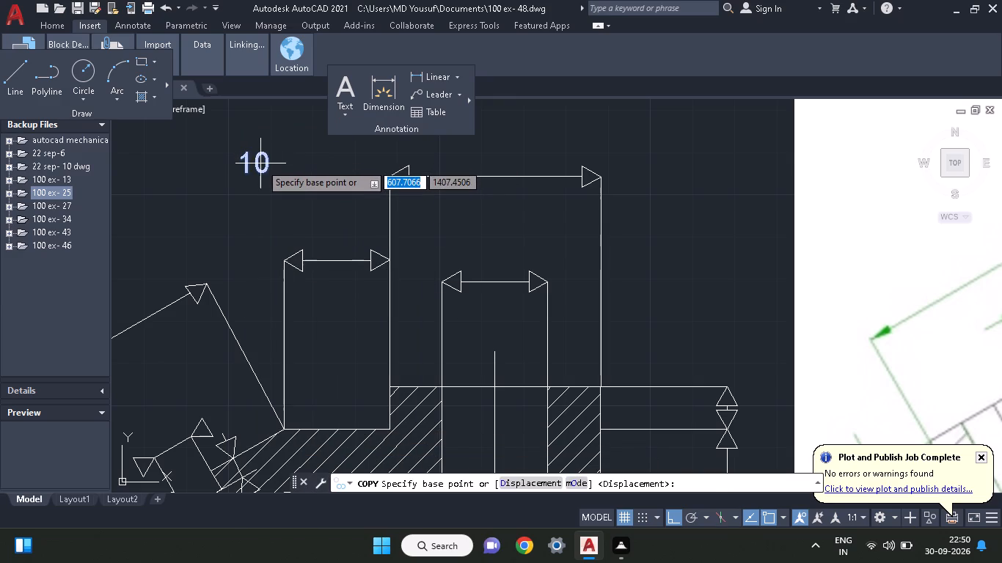
pyautogui.click(260, 163)
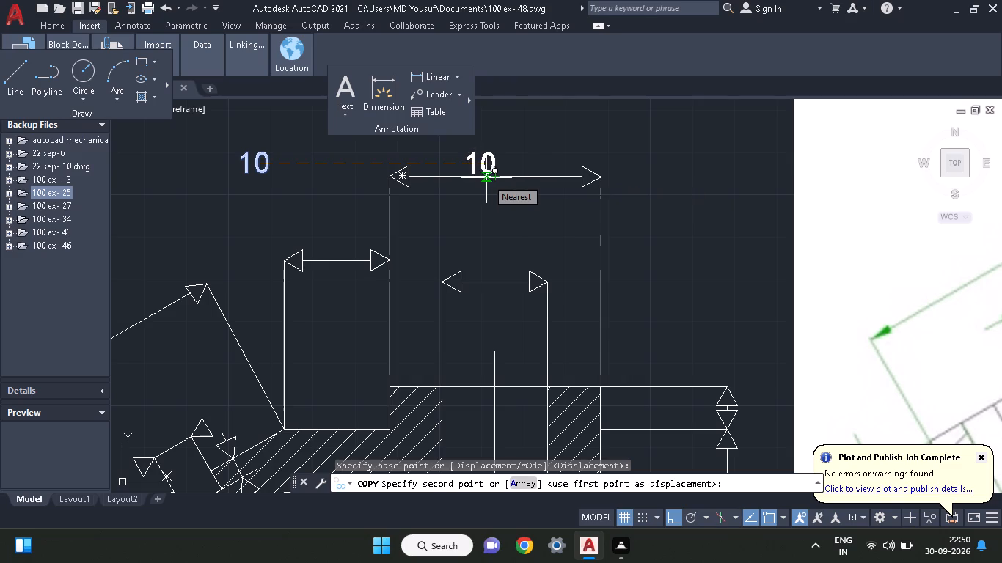
pyautogui.click(491, 180)
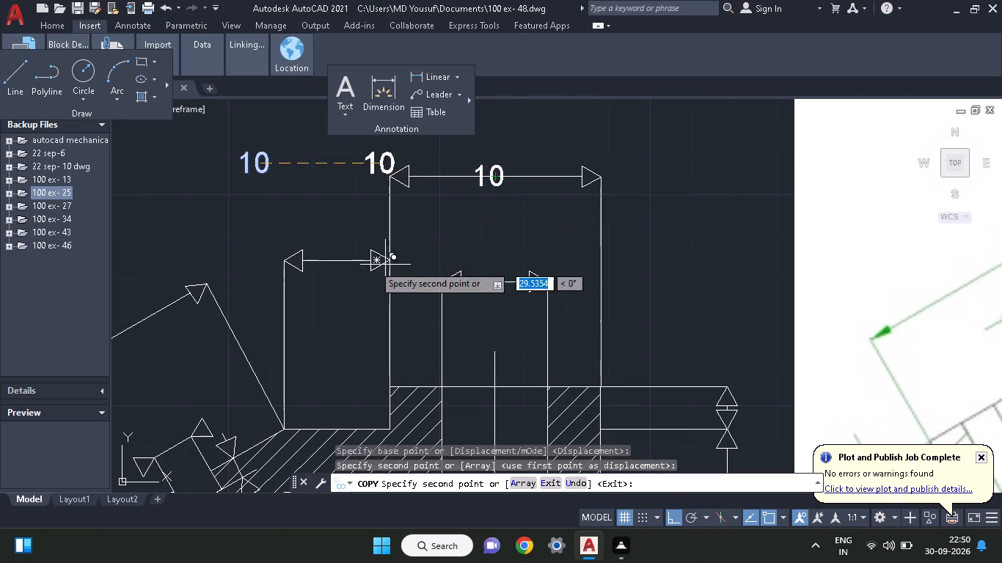
pyautogui.click(334, 259)
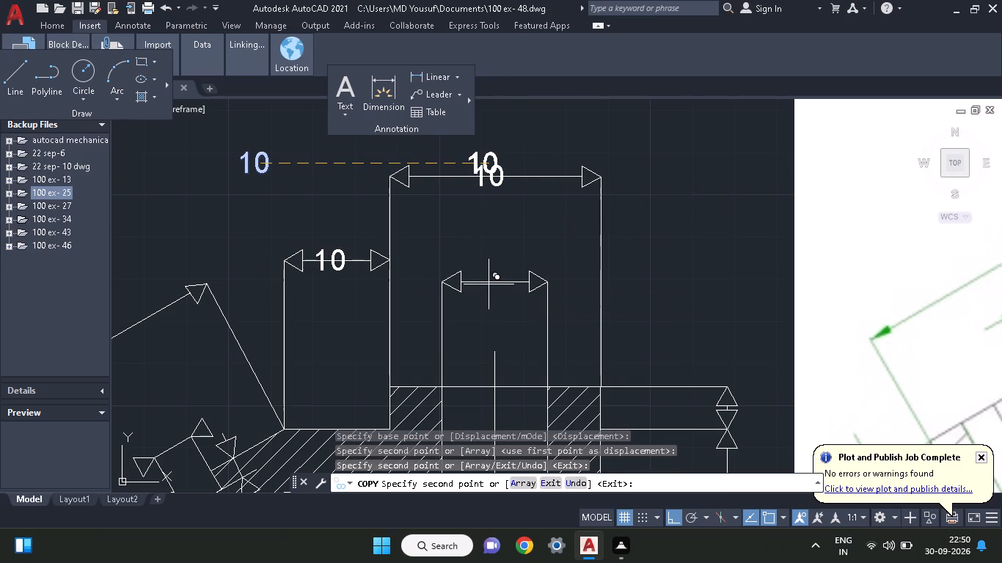
pyautogui.click(498, 282)
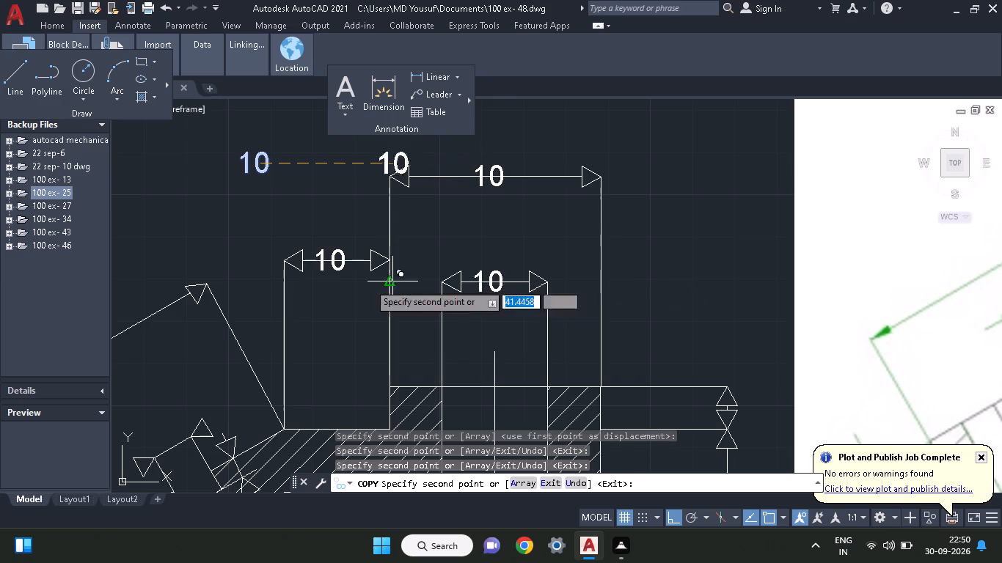
# Copy the 10 label onto the angled arm's length and slot-width dimensions and beside its end-thickness dimension.
pyautogui.moveTo(282, 264); pyautogui.dragTo(542, 224, button='middle')
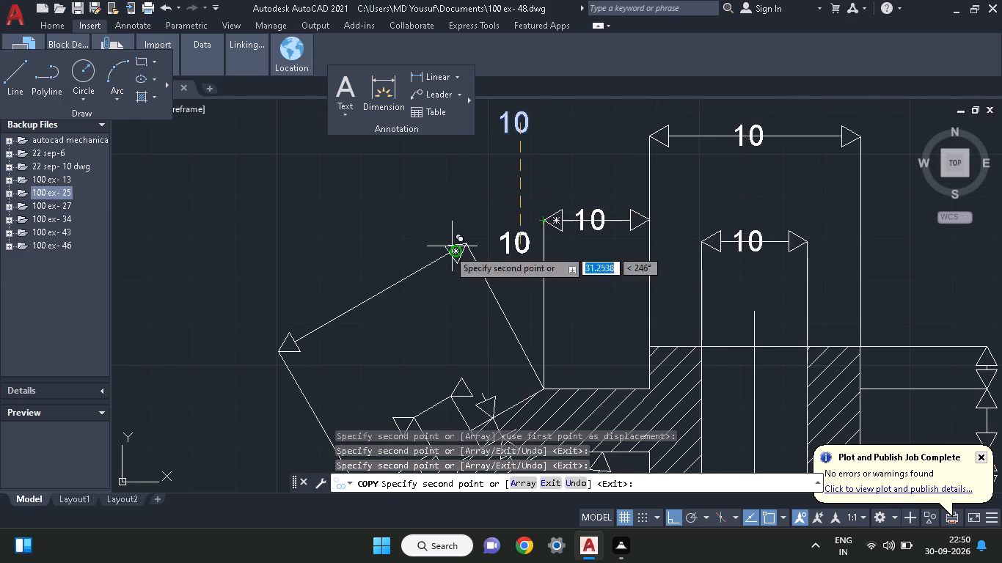
pyautogui.click(372, 298)
pyautogui.moveTo(387, 308); pyautogui.dragTo(383, 303, button='middle')
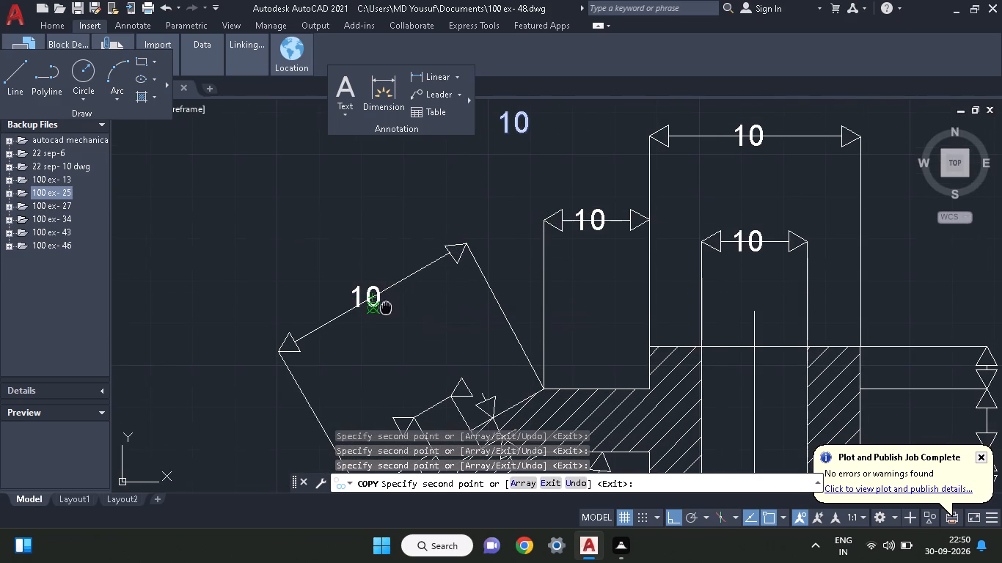
pyautogui.moveTo(383, 303); pyautogui.dragTo(359, 167, button='middle')
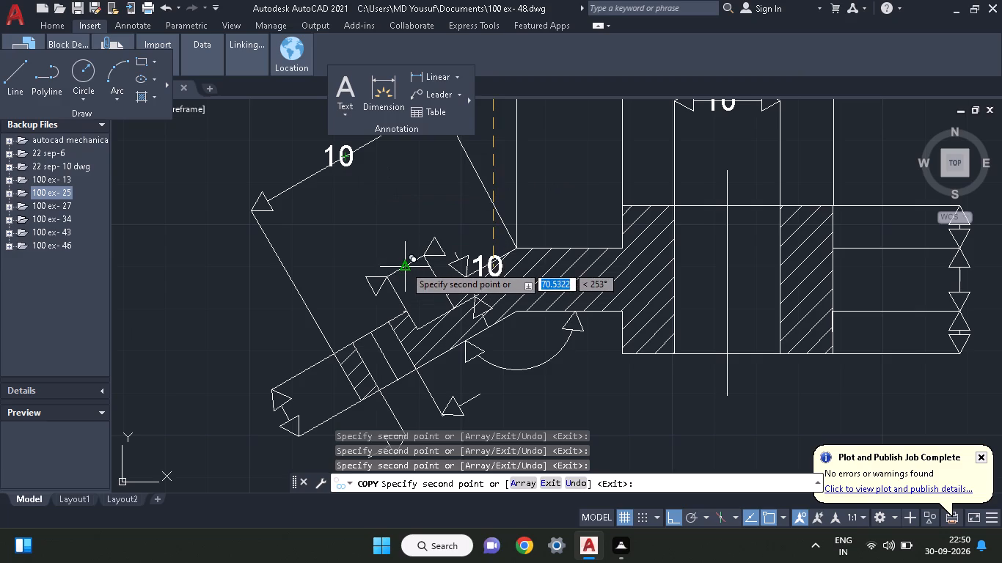
pyautogui.click(404, 265)
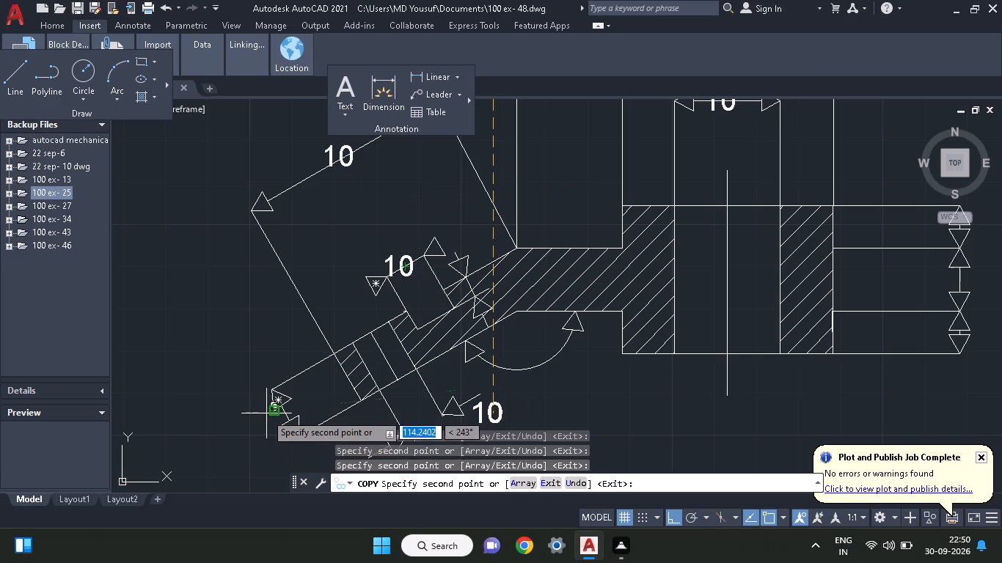
pyautogui.click(270, 385)
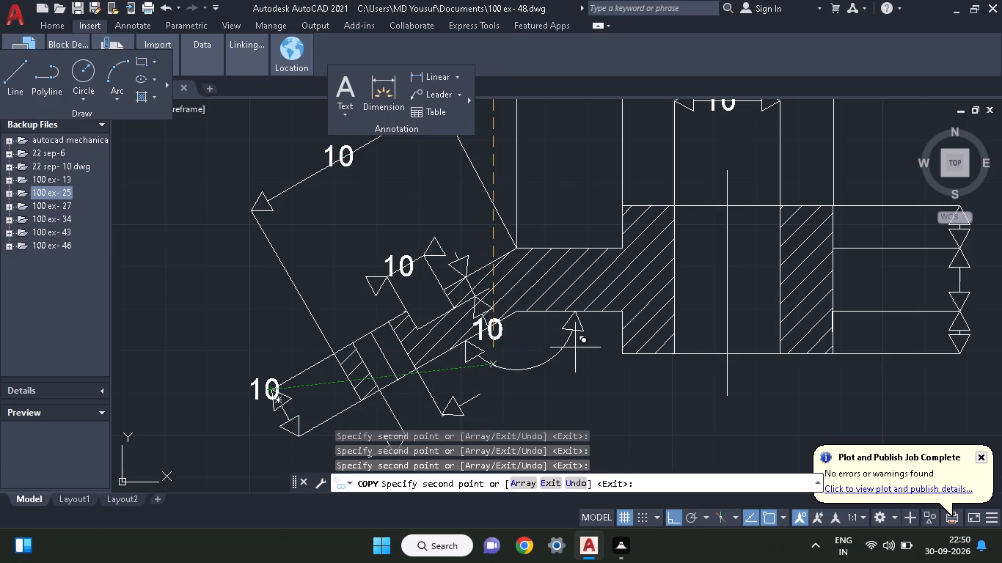
# Copy the 10 label onto the angle dimension arc and beside the arm hole's diameter dimension below it.
pyautogui.click(533, 371)
pyautogui.moveTo(603, 393); pyautogui.dragTo(489, 262, button='middle')
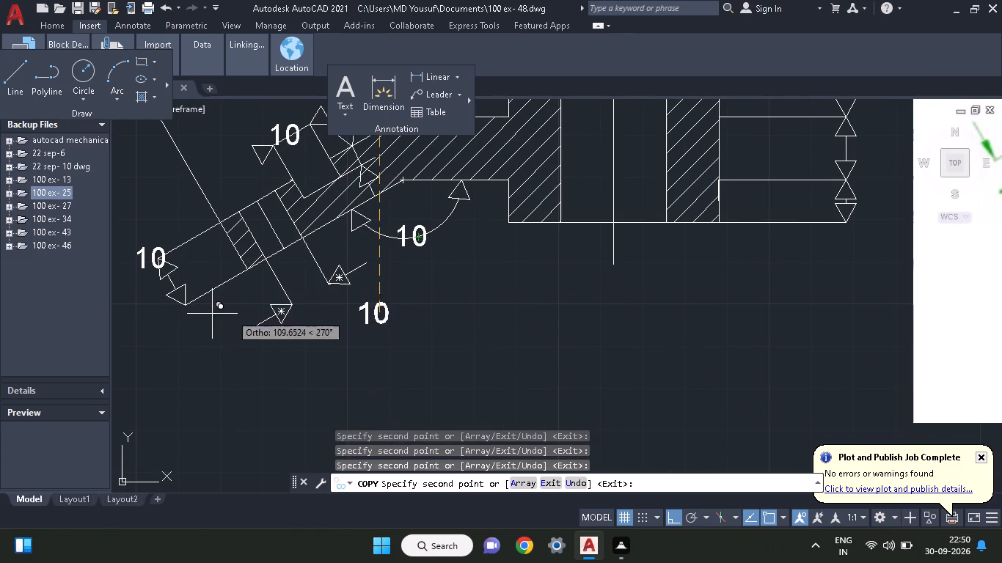
pyautogui.moveTo(551, 268); pyautogui.dragTo(452, 279, button='middle')
pyautogui.moveTo(611, 267); pyautogui.dragTo(254, 288, button='middle')
pyautogui.moveTo(282, 283); pyautogui.dragTo(615, 266, button='middle')
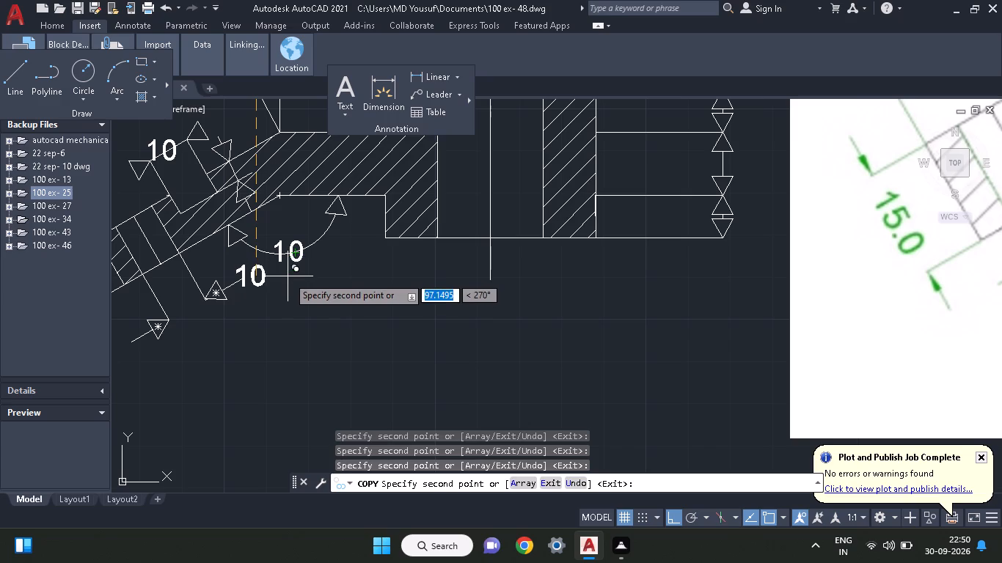
pyautogui.click(288, 276)
# Copy the 10 label onto the upper, lower and middle segments of the vertical dimension line beside the hub.
pyautogui.moveTo(504, 274); pyautogui.dragTo(343, 320, button='middle')
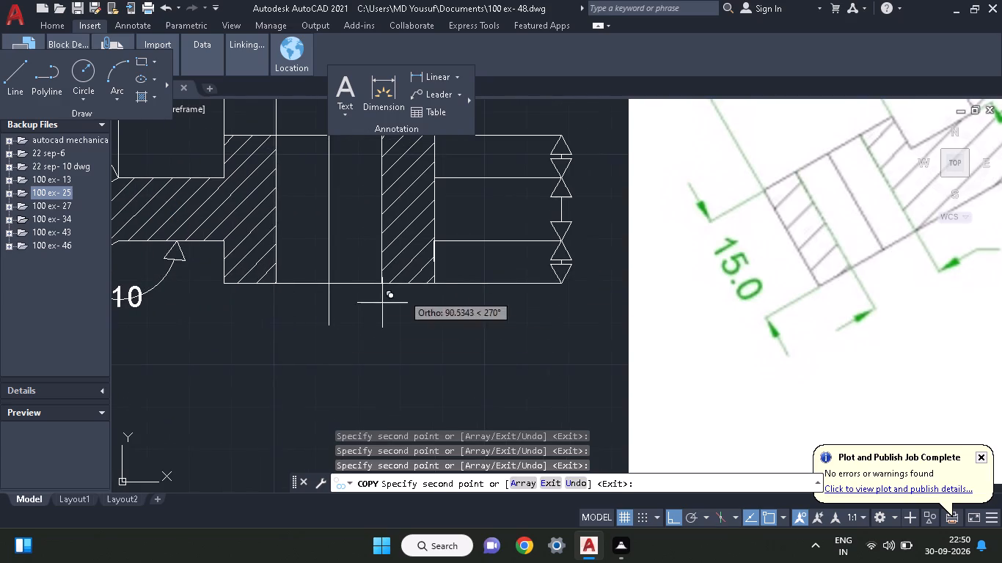
pyautogui.moveTo(567, 319); pyautogui.dragTo(136, 309, button='middle')
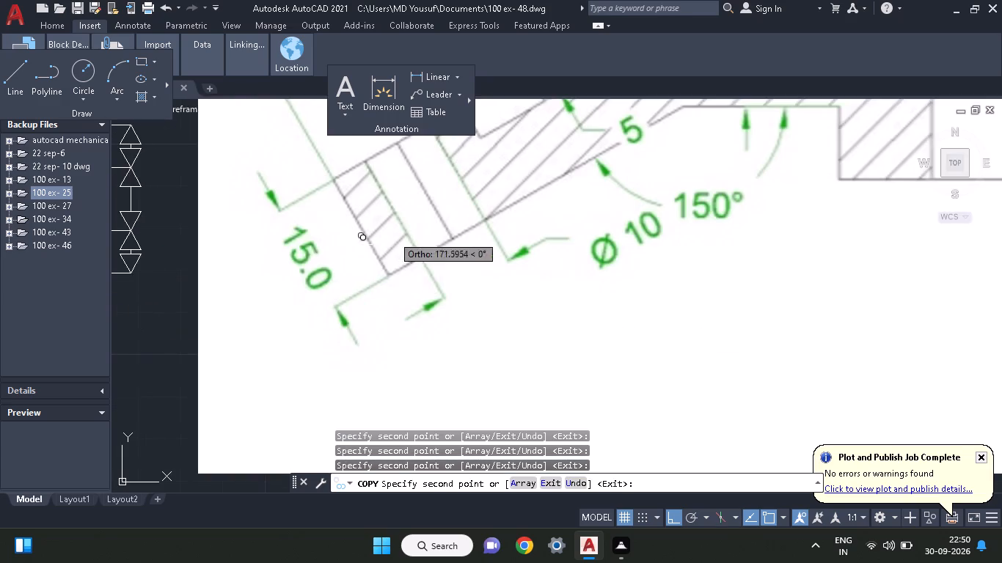
pyautogui.moveTo(423, 229); pyautogui.dragTo(0, 369, button='middle')
pyautogui.moveTo(322, 330); pyautogui.dragTo(800, 318, button='middle')
pyautogui.moveTo(285, 277); pyautogui.dragTo(513, 276, button='middle')
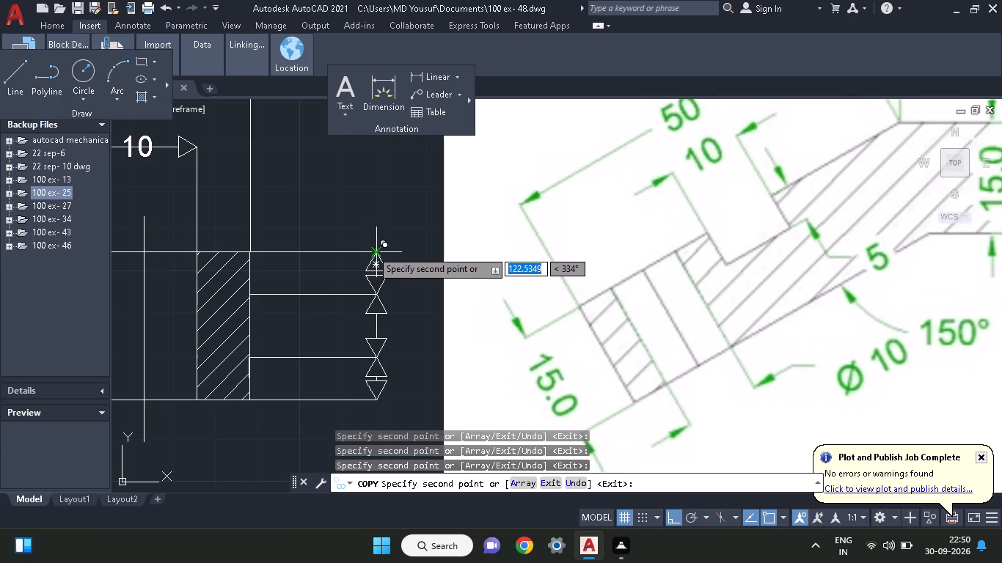
pyautogui.click(371, 250)
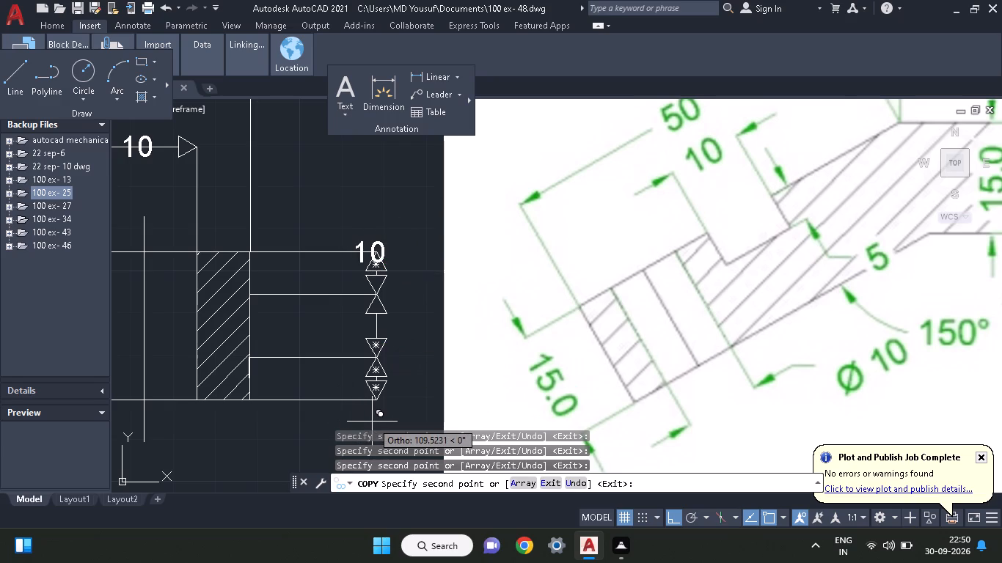
pyautogui.click(372, 422)
pyautogui.click(376, 401)
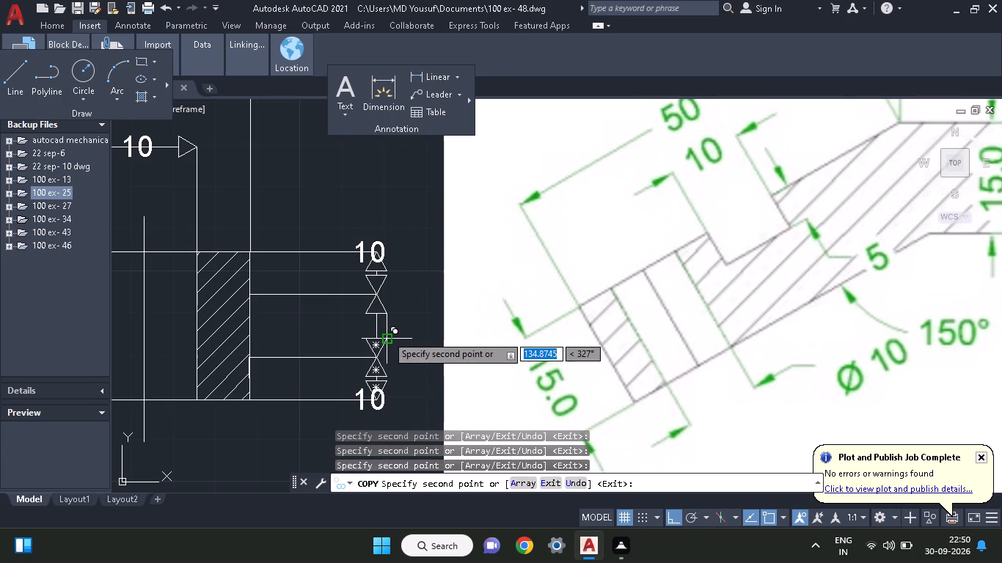
pyautogui.click(373, 325)
# Copy the 10 label beside the slot-depth dimension arrows on the angled arm and finish copying.
pyautogui.moveTo(280, 302); pyautogui.dragTo(348, 366, button='middle')
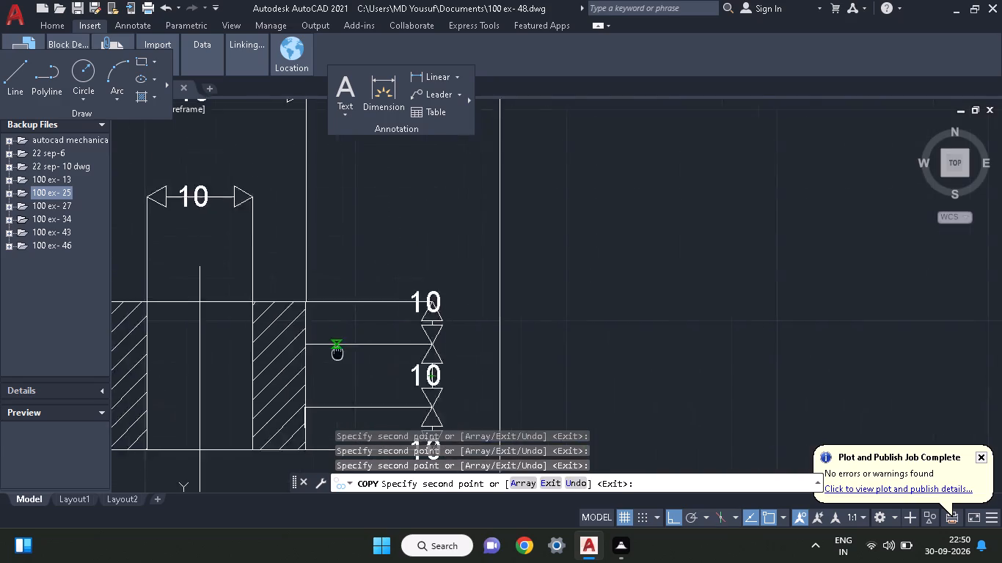
pyautogui.moveTo(348, 366); pyautogui.dragTo(498, 389, button='middle')
pyautogui.moveTo(568, 325); pyautogui.dragTo(621, 265, button='middle')
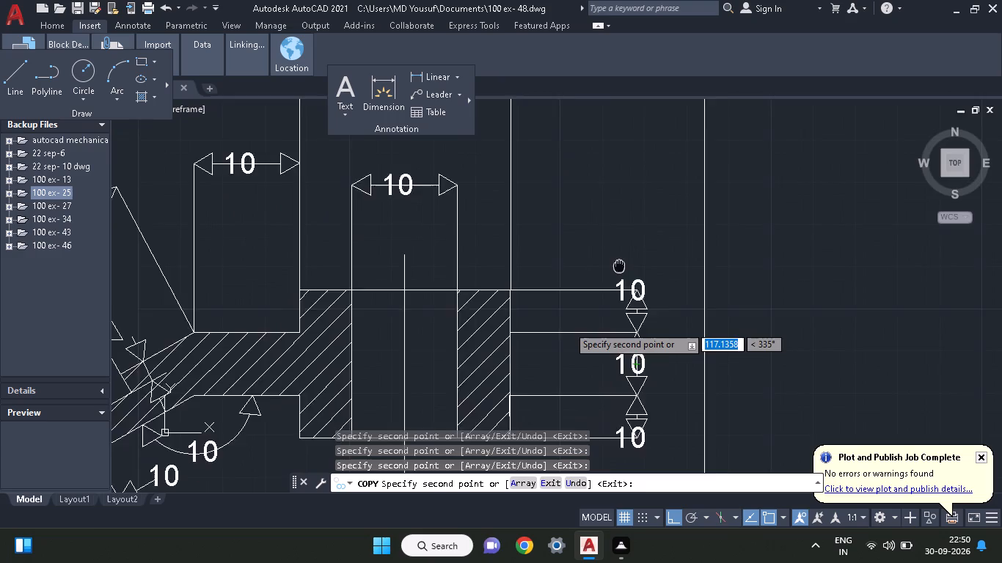
pyautogui.moveTo(621, 265); pyautogui.dragTo(635, 254, button='middle')
pyautogui.moveTo(298, 363); pyautogui.dragTo(510, 327, button='middle')
pyautogui.click(367, 283)
pyautogui.moveTo(469, 332); pyautogui.dragTo(437, 218, button='middle')
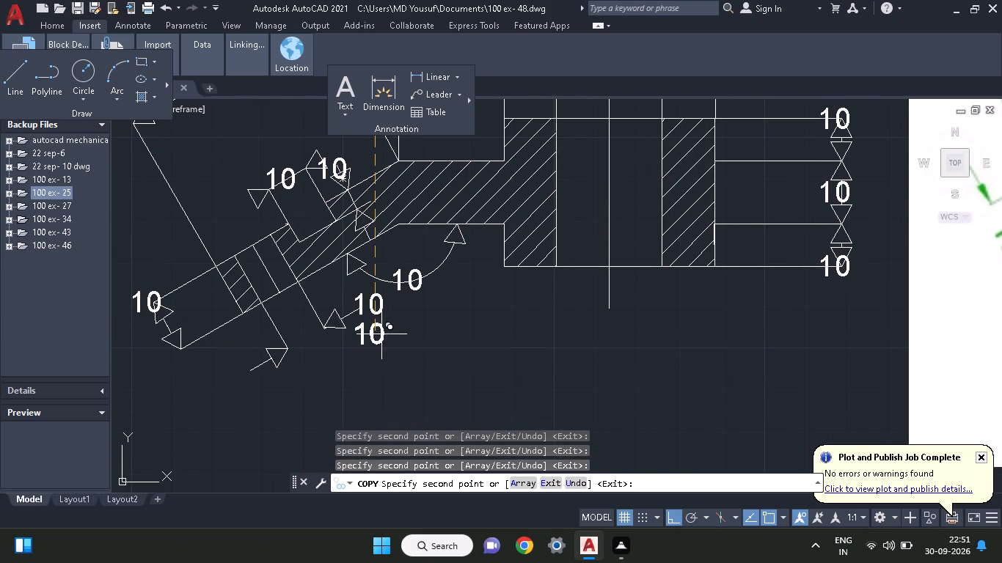
pyautogui.moveTo(381, 334); pyautogui.dragTo(472, 479, button='middle')
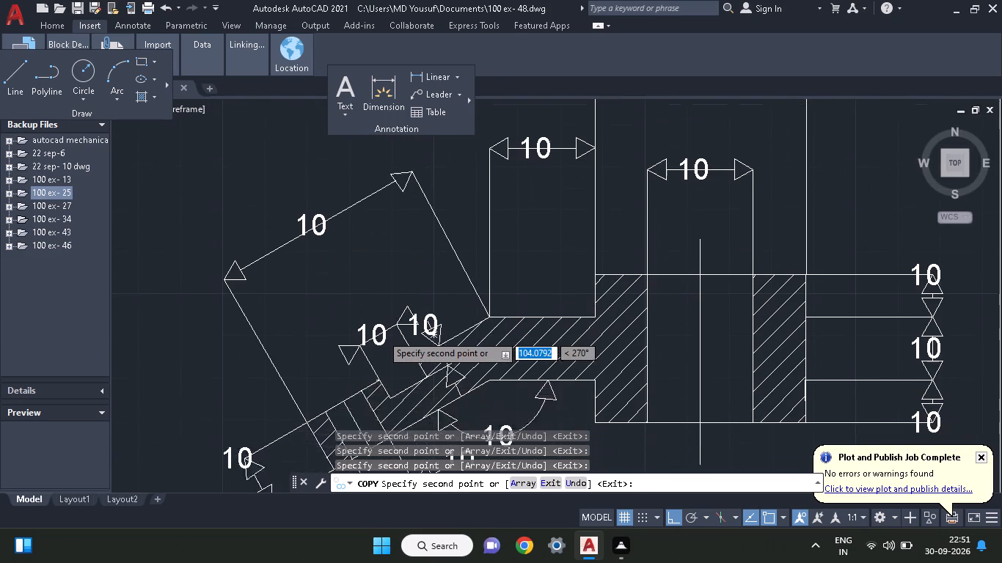
pyautogui.moveTo(472, 479); pyautogui.dragTo(475, 448, button='middle')
pyautogui.rightClick(261, 266)
pyautogui.click(288, 279)
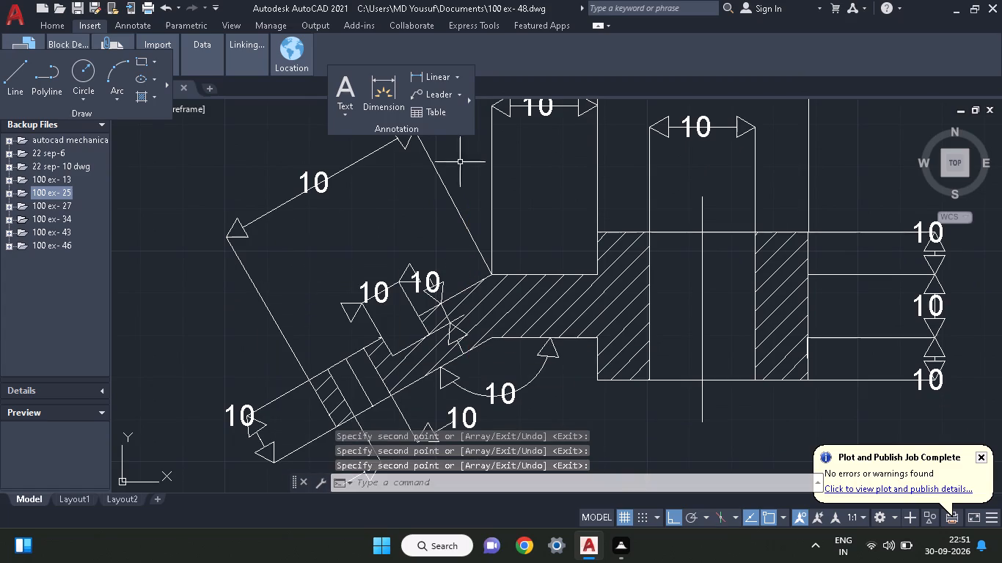
# Change the shoulder-width dimension label to 25.
pyautogui.moveTo(463, 159); pyautogui.dragTo(253, 306, button='middle')
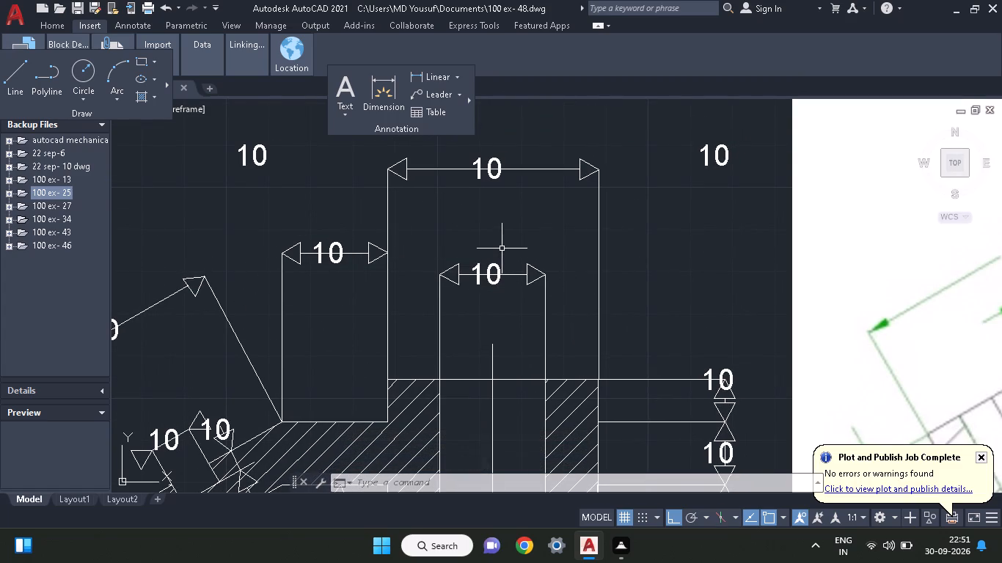
pyautogui.keyDown('ctrl'); pyautogui.scroll(-1, 502, 249); pyautogui.keyUp('ctrl')
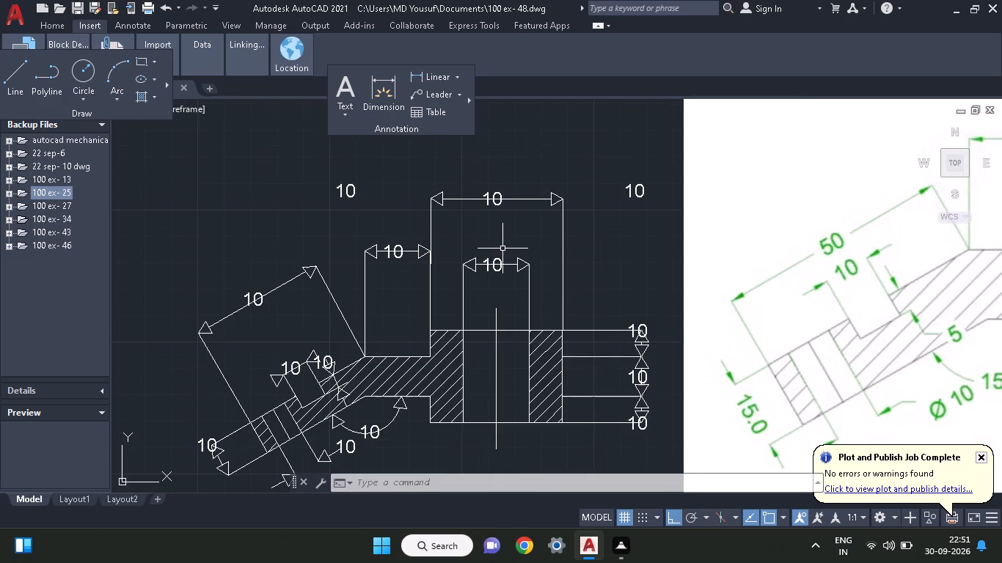
pyautogui.moveTo(507, 251); pyautogui.dragTo(395, 279, button='middle')
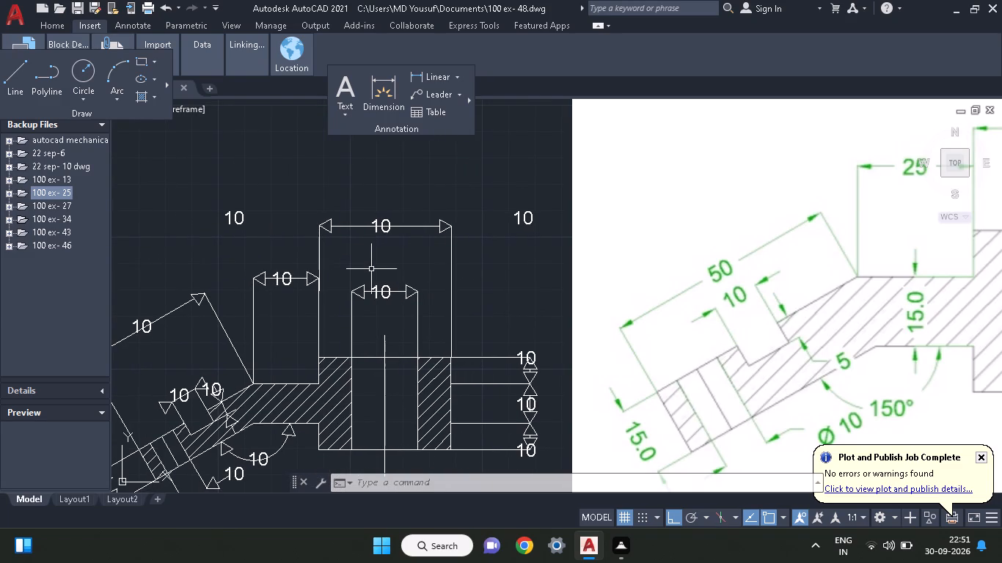
pyautogui.doubleClick(288, 276)
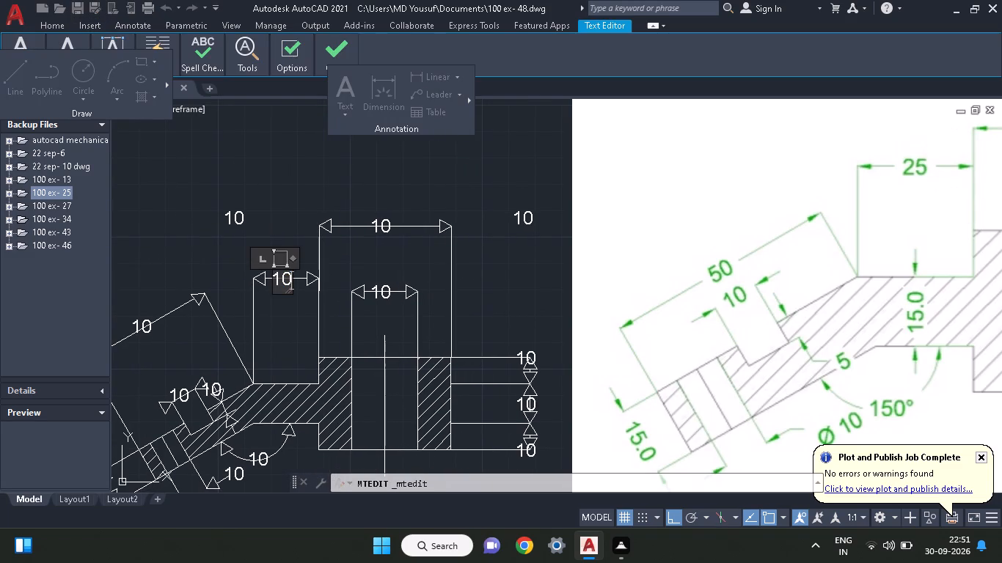
pyautogui.press('BackSpace')
pyautogui.press('BackSpace')
pyautogui.write('25')
pyautogui.click(297, 243)
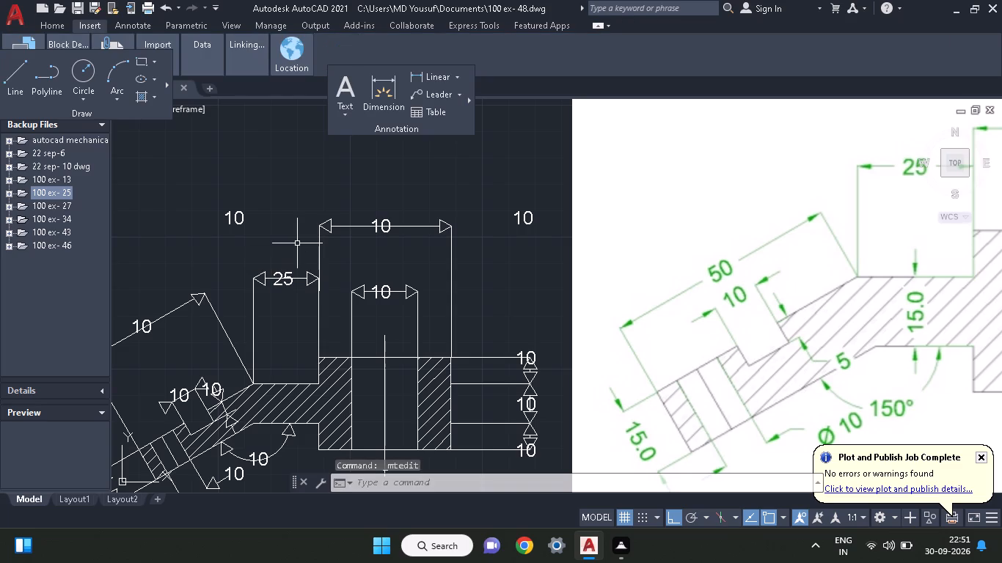
# Trim the dimension lines running through the shoulder-width, bore-width and overall hub-width labels.
pyautogui.write('TR')
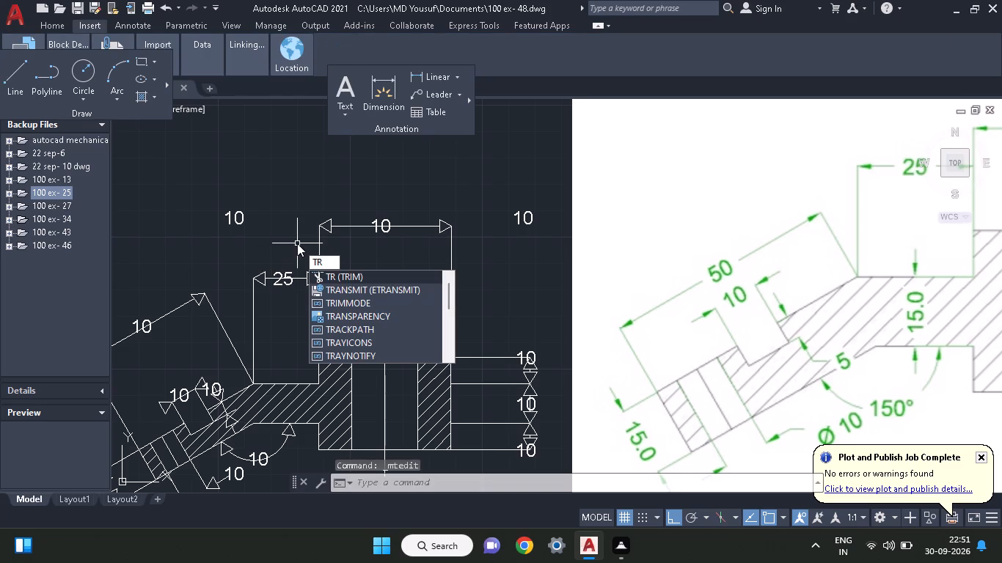
pyautogui.click(323, 271)
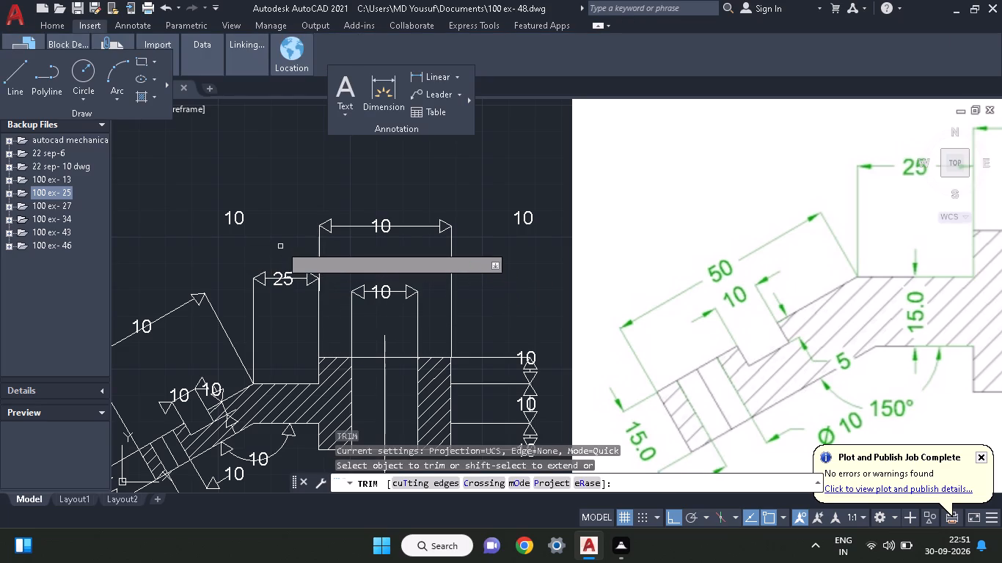
pyautogui.moveTo(280, 246); pyautogui.dragTo(285, 318)
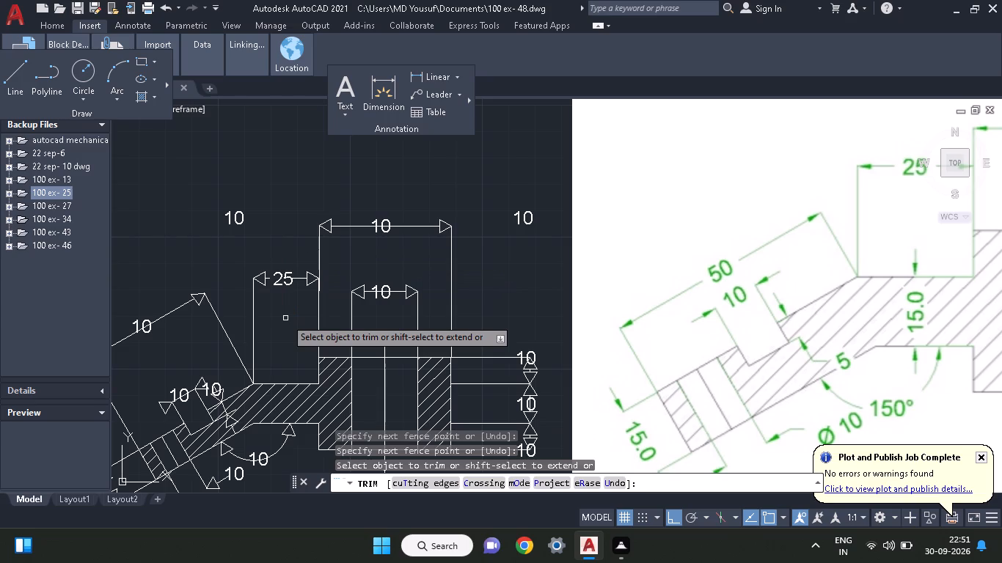
pyautogui.moveTo(390, 265); pyautogui.dragTo(379, 315)
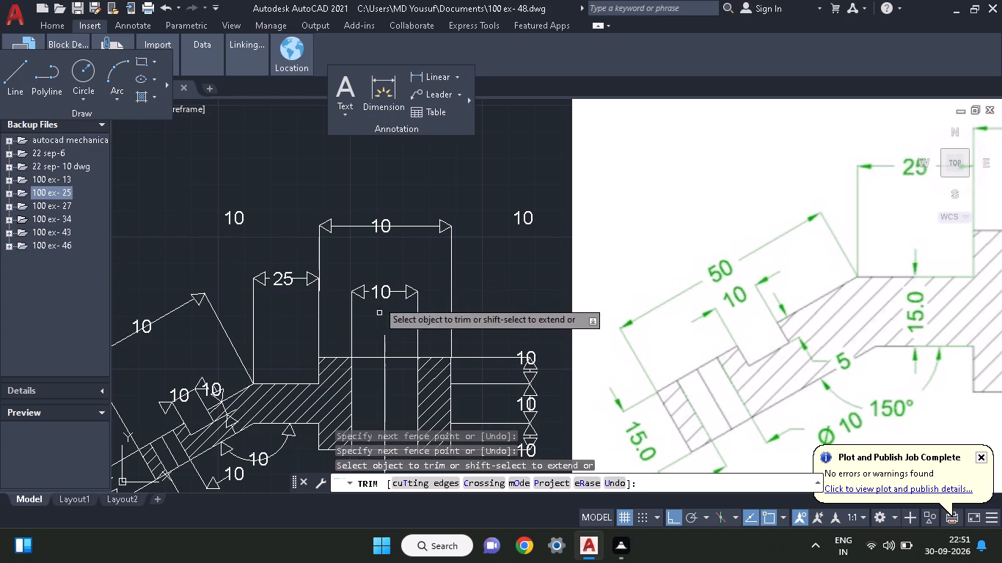
pyautogui.moveTo(379, 205); pyautogui.dragTo(381, 242)
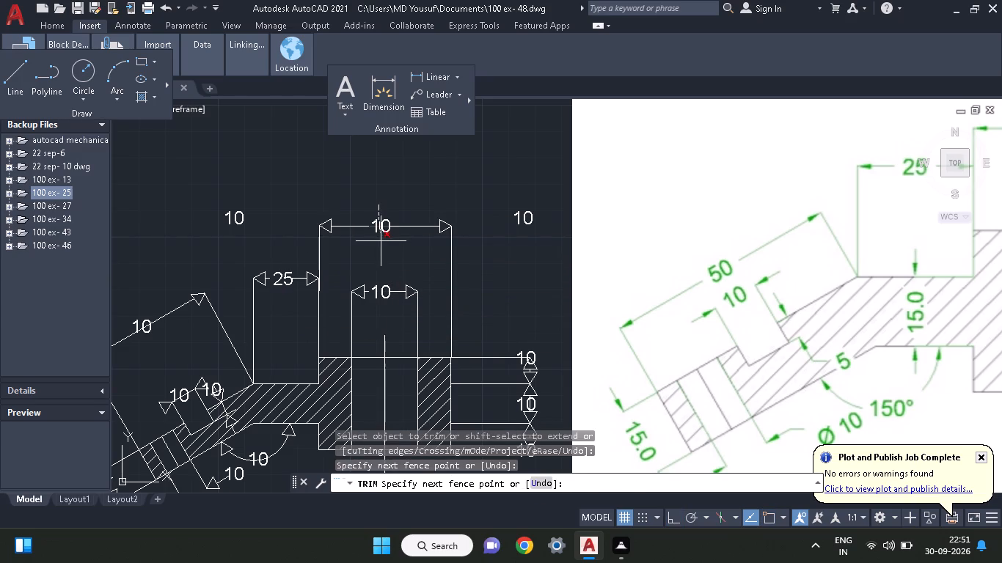
pyautogui.moveTo(381, 242); pyautogui.dragTo(381, 242)
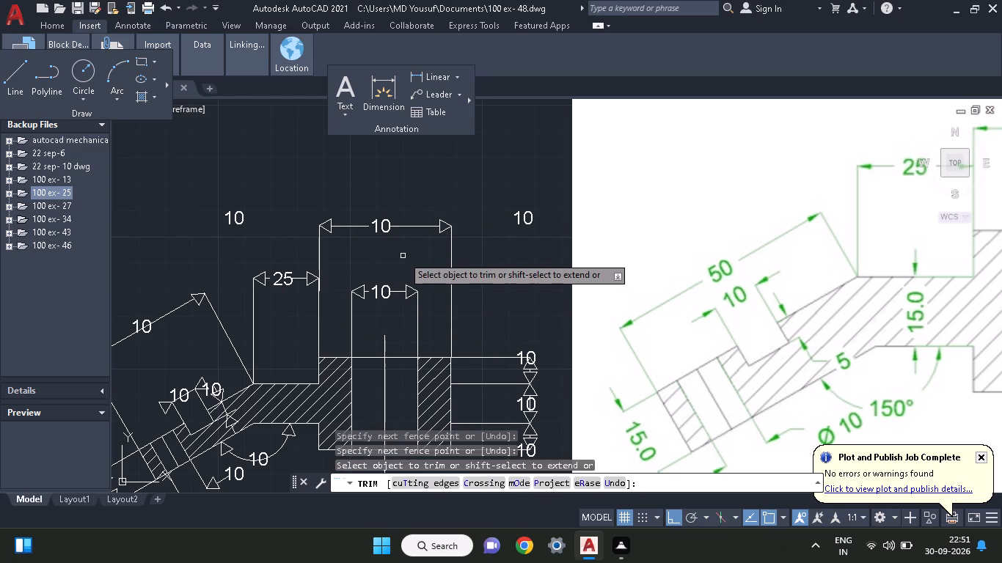
pyautogui.rightClick(403, 256)
pyautogui.click(423, 266)
# Change the overall hub-width dimension label to D50.
pyautogui.moveTo(423, 266); pyautogui.dragTo(251, 269, button='middle')
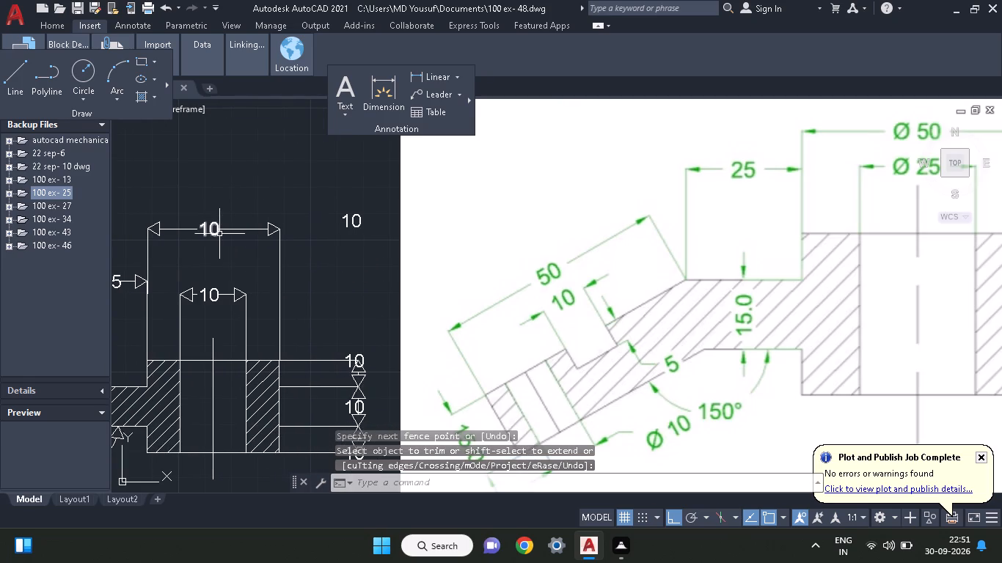
pyautogui.doubleClick(213, 232)
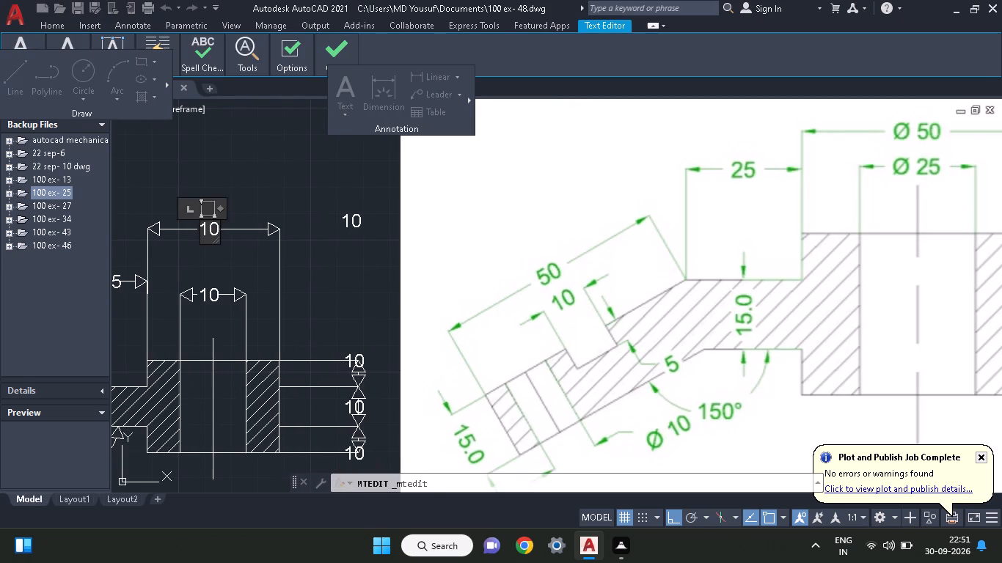
pyautogui.press('Right')
pyautogui.press('BackSpace')
pyautogui.press('BackSpace')
pyautogui.press('d')
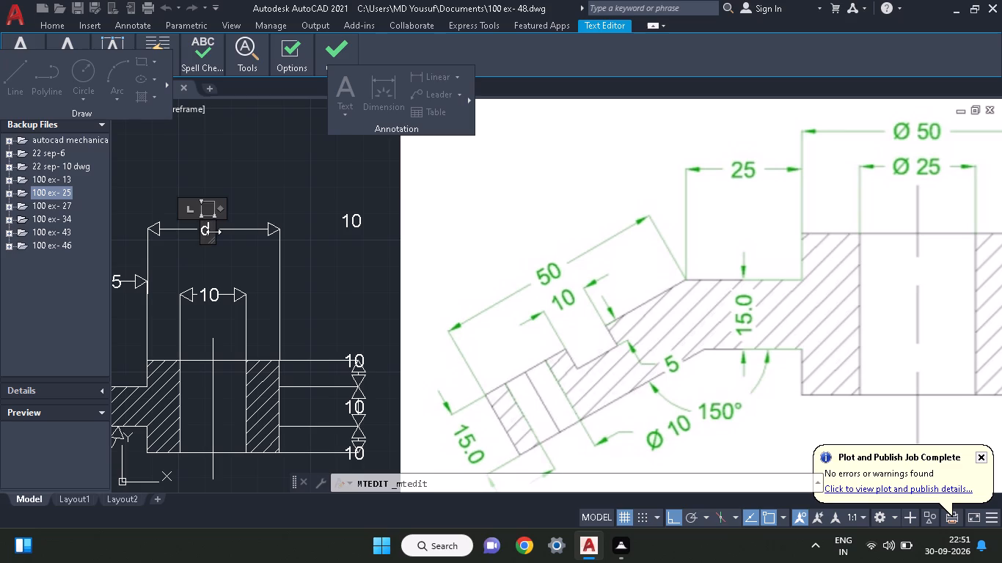
pyautogui.press('BackSpace')
pyautogui.press('d')
pyautogui.press('BackSpace')
pyautogui.press('d')
pyautogui.press('BackSpace')
pyautogui.press('d')
pyautogui.write('50')
pyautogui.click(246, 190)
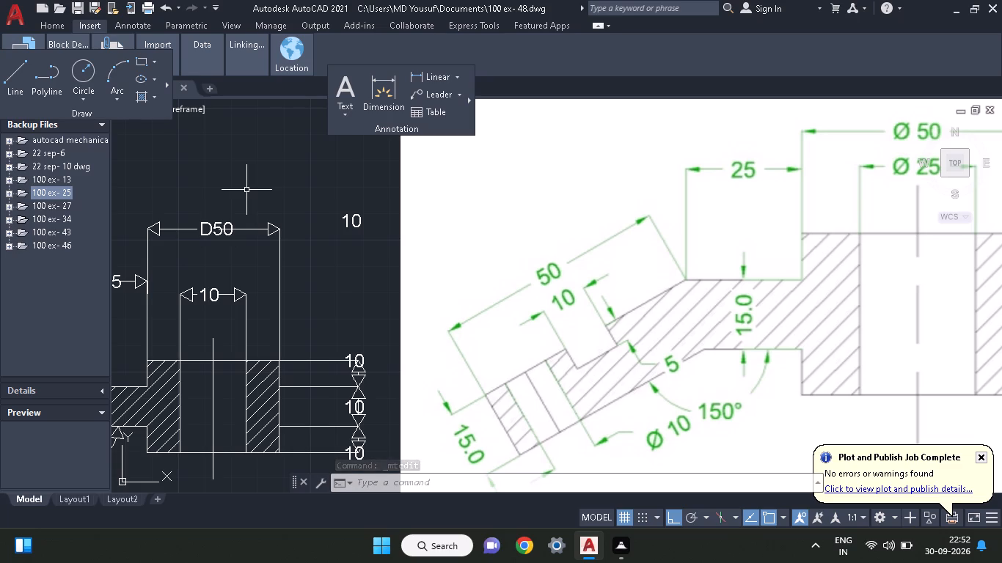
# Change the bore-width dimension label to D25 and finish the text edit.
pyautogui.doubleClick(211, 298)
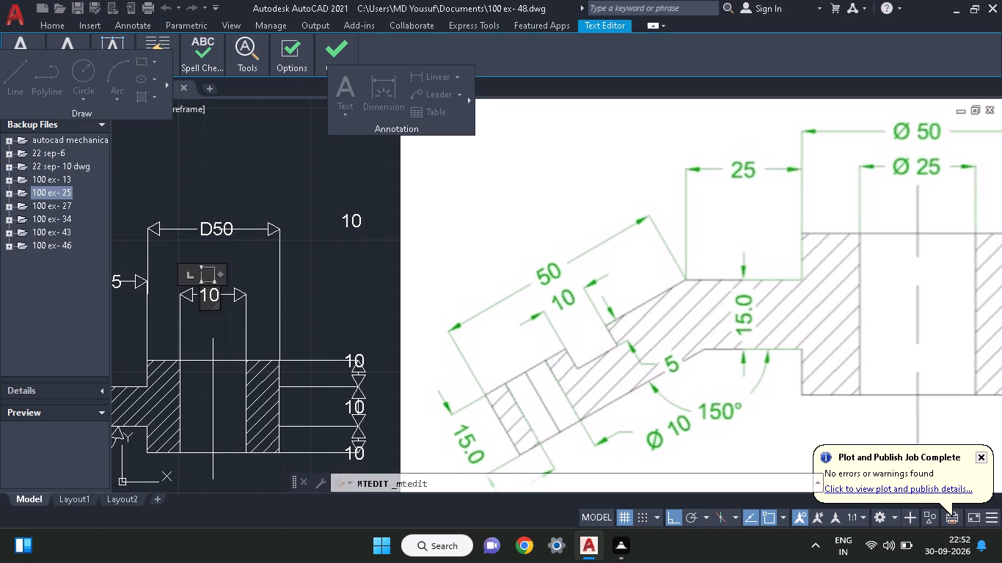
pyautogui.press('Right')
pyautogui.press('BackSpace')
pyautogui.press('BackSpace')
pyautogui.press('d')
pyautogui.press('BackSpace')
pyautogui.press('d')
pyautogui.press('2')
pyautogui.press('5')
pyautogui.moveTo(241, 323); pyautogui.dragTo(186, 323, button='middle')
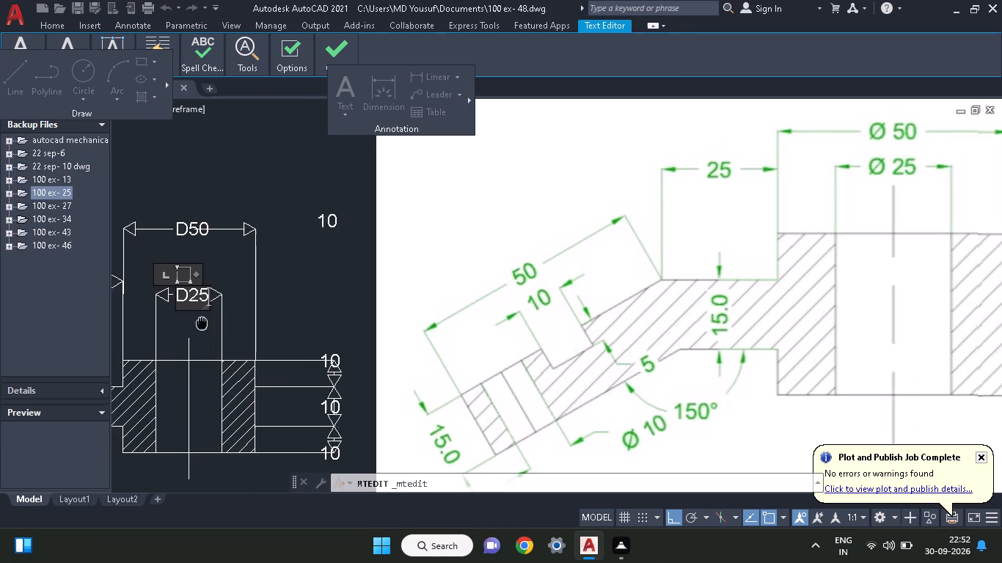
pyautogui.moveTo(186, 323); pyautogui.dragTo(74, 279, button='middle')
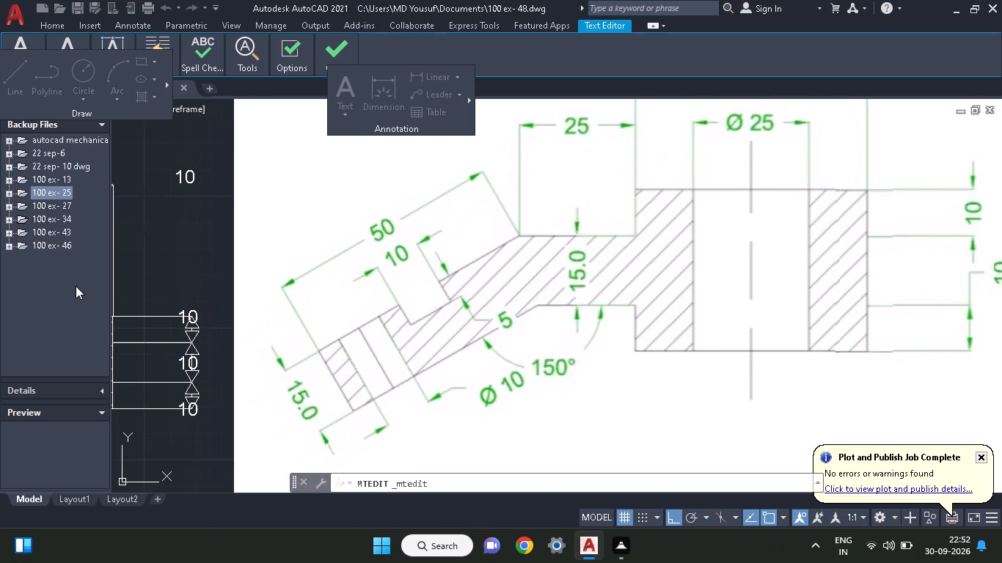
pyautogui.rightClick(171, 246)
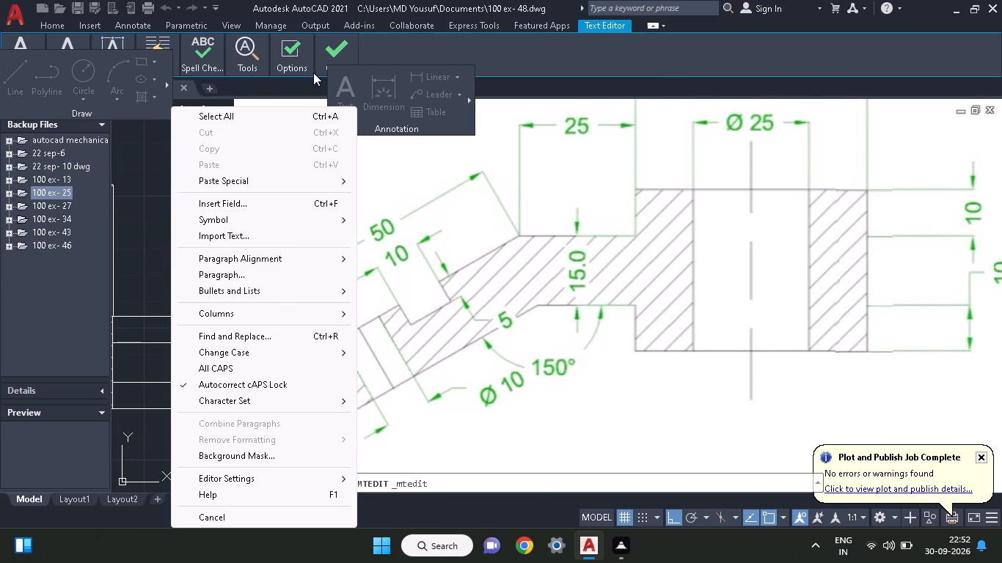
pyautogui.click(328, 56)
pyautogui.click(330, 93)
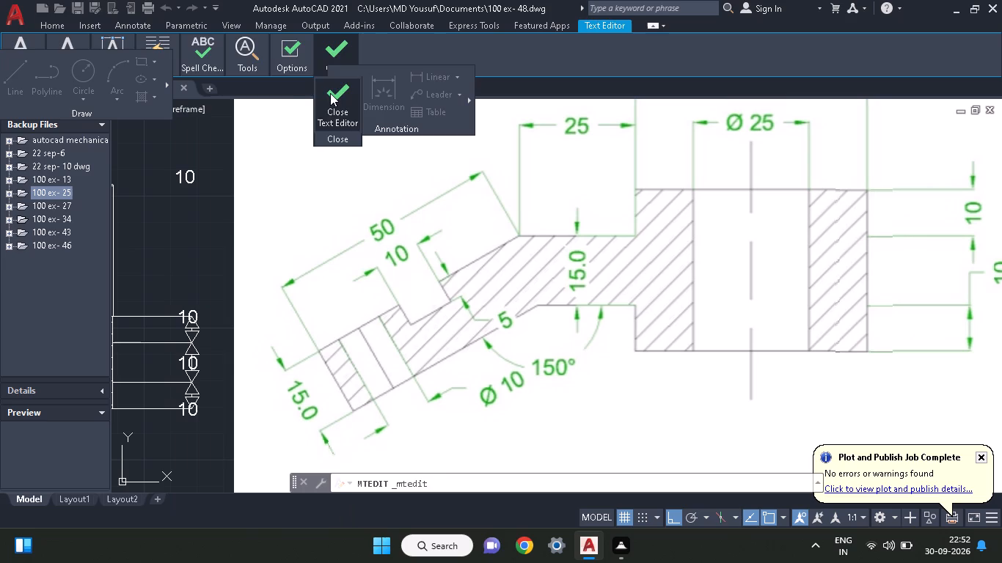
# Move the uppermost 10 label of the hub's height dimensions up, clear of the top extension line and arrows.
pyautogui.click(186, 317)
pyautogui.rightClick(175, 287)
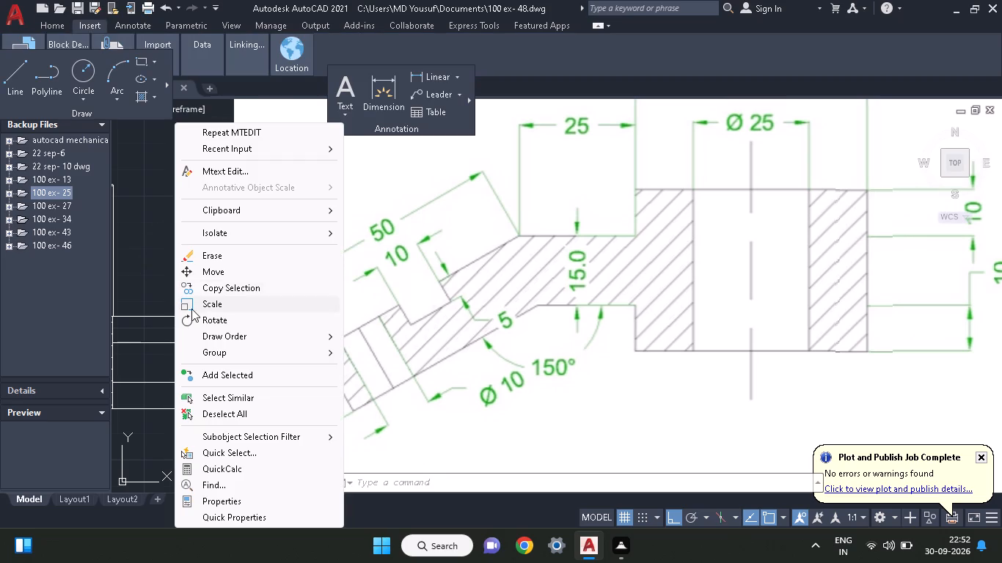
pyautogui.click(195, 268)
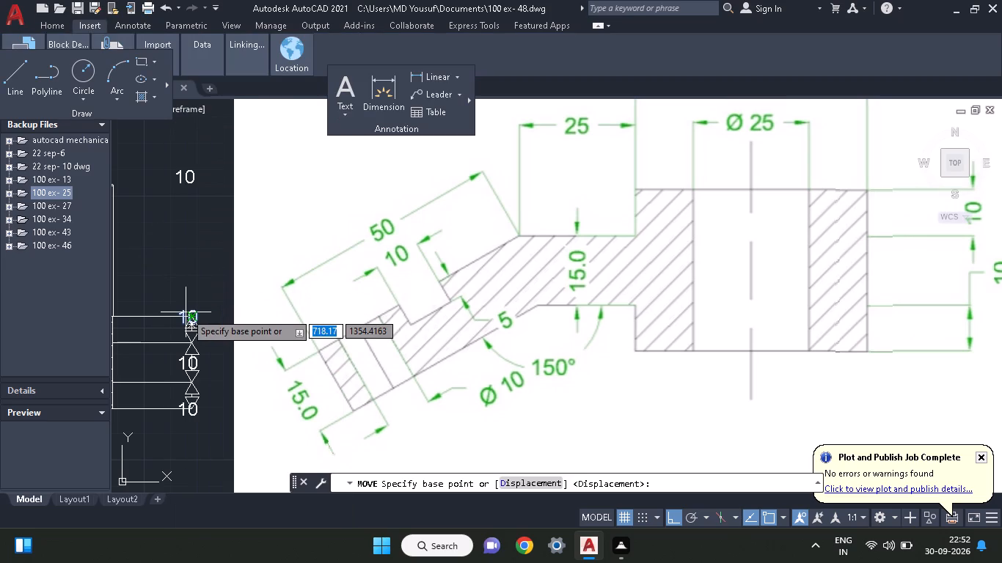
pyautogui.click(186, 315)
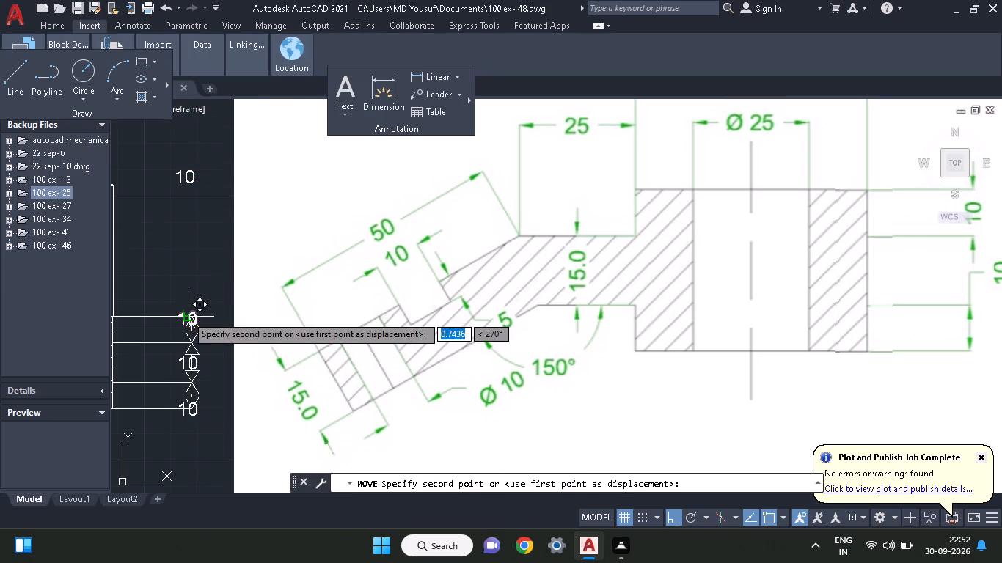
pyautogui.click(188, 301)
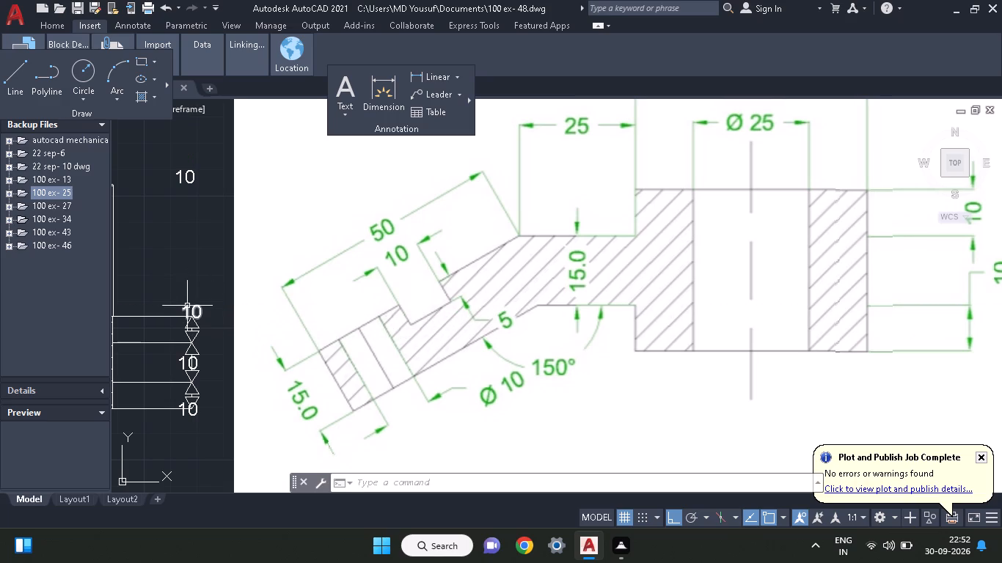
pyautogui.click(188, 312)
pyautogui.rightClick(189, 308)
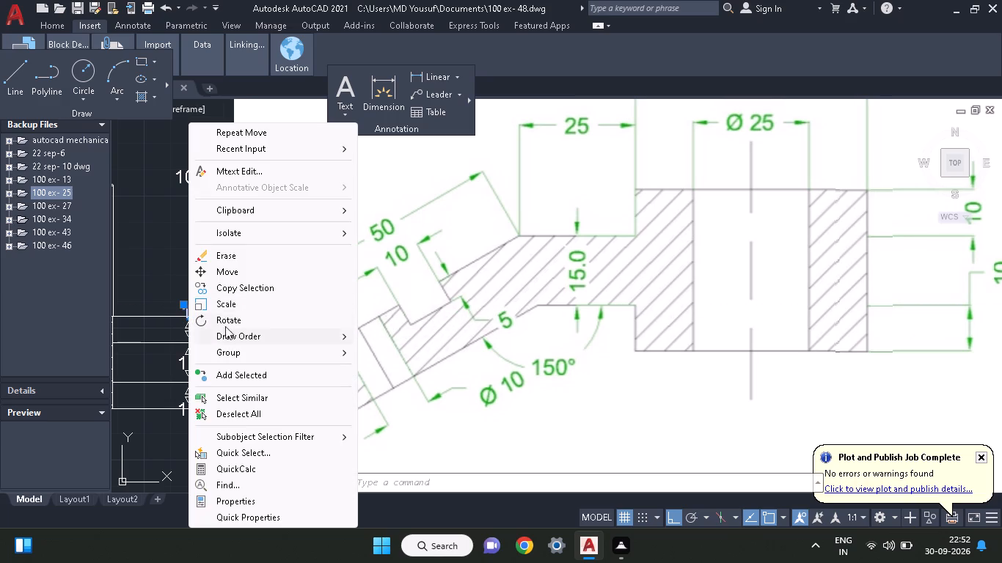
pyautogui.click(225, 279)
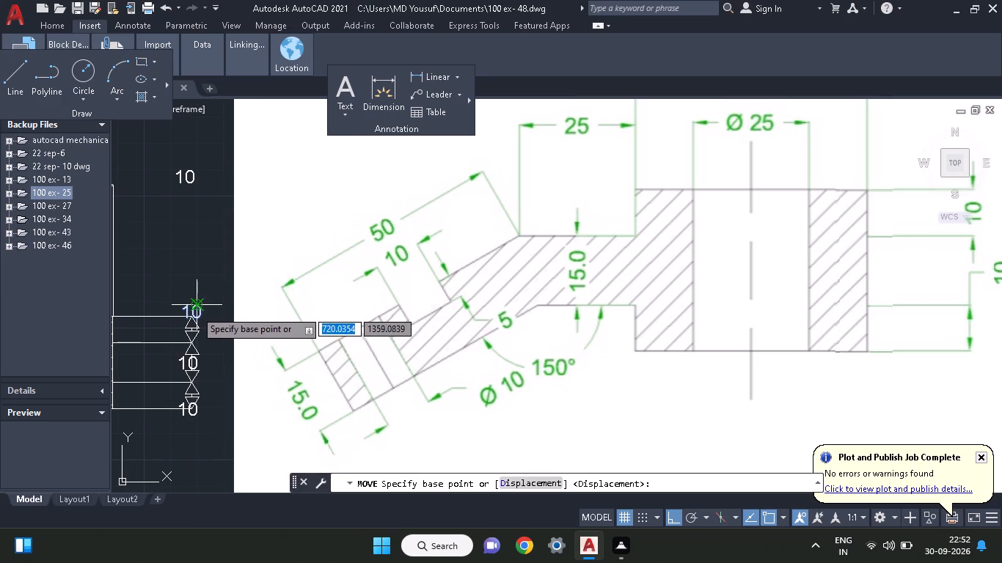
pyautogui.click(195, 311)
pyautogui.click(194, 300)
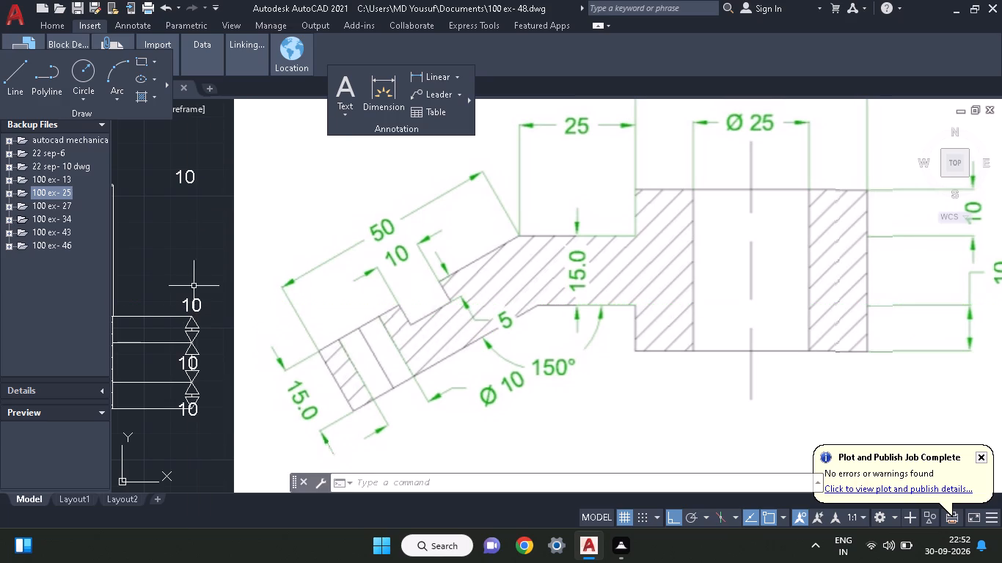
# Re-enter the text of the uppermost hub height dimension label as 10.
pyautogui.doubleClick(191, 307)
pyautogui.press('Right')
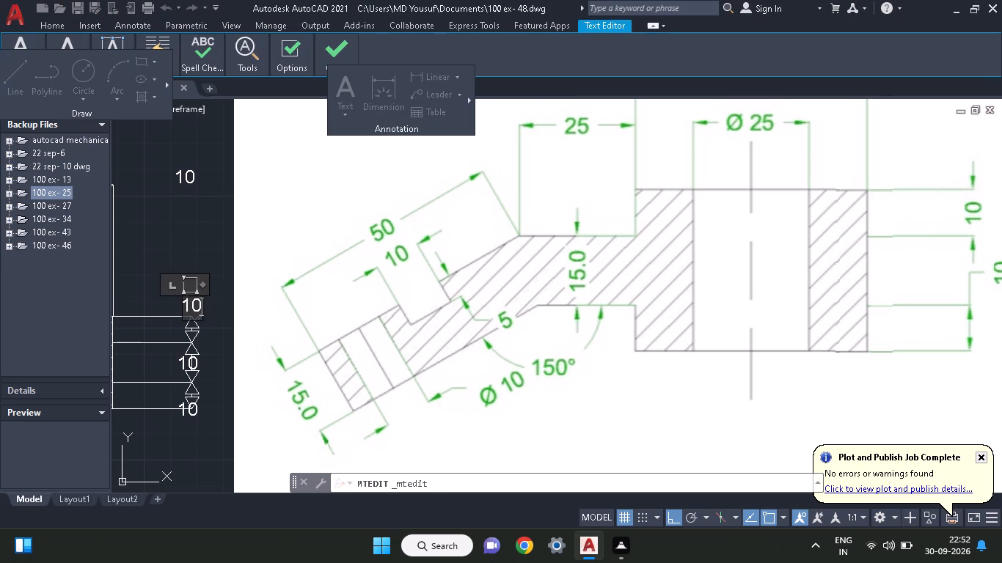
pyautogui.press('BackSpace')
pyautogui.press('BackSpace')
pyautogui.write('10')
pyautogui.click(166, 266)
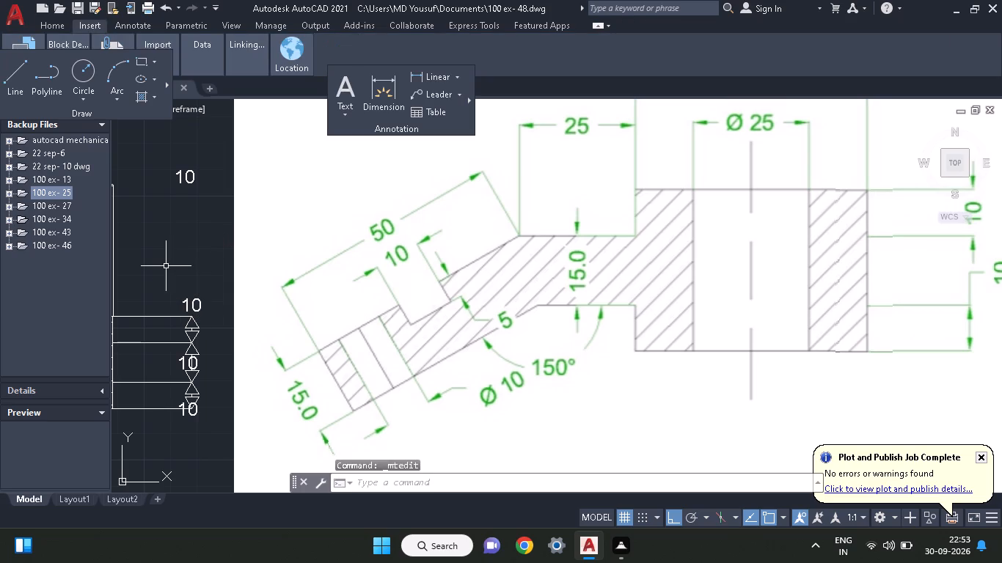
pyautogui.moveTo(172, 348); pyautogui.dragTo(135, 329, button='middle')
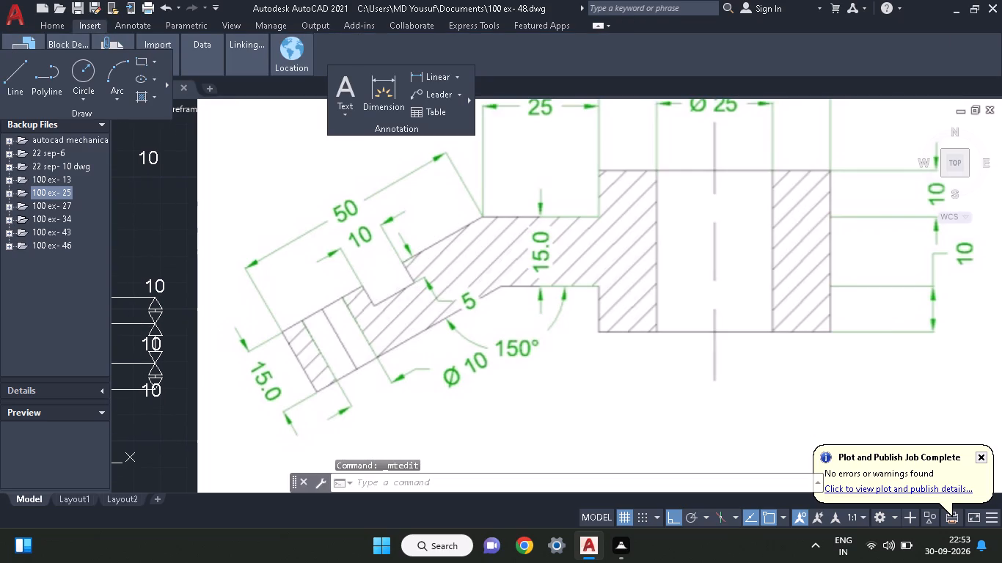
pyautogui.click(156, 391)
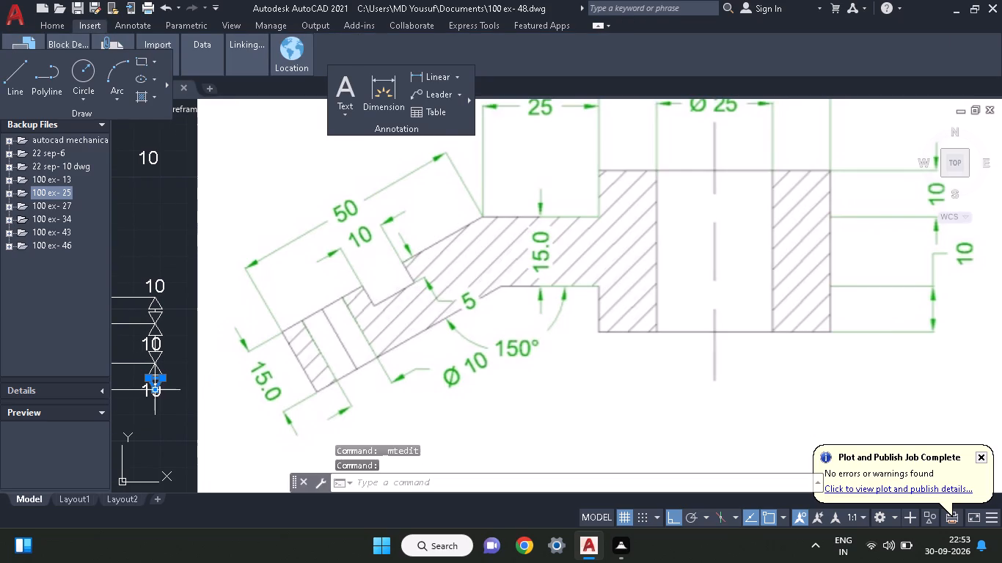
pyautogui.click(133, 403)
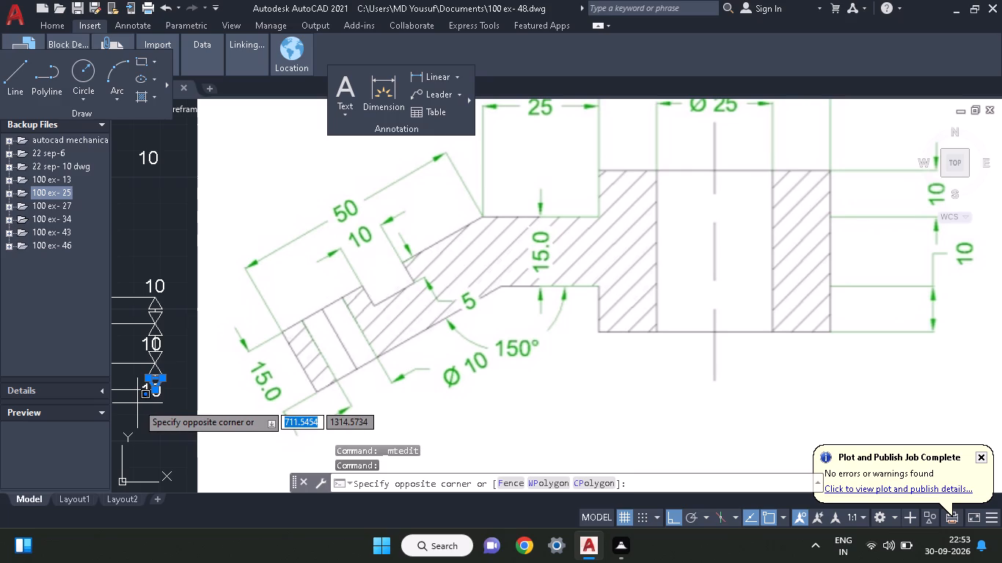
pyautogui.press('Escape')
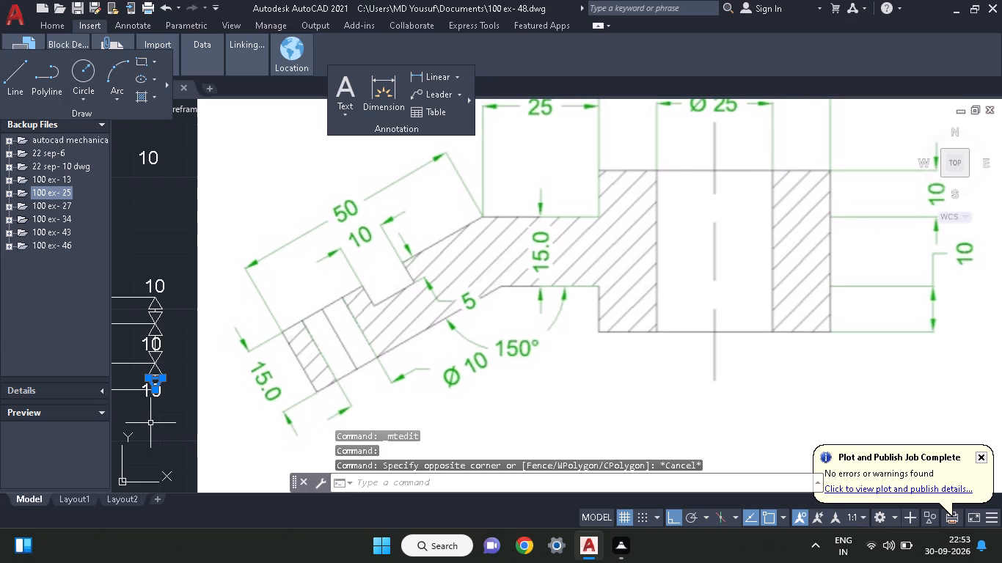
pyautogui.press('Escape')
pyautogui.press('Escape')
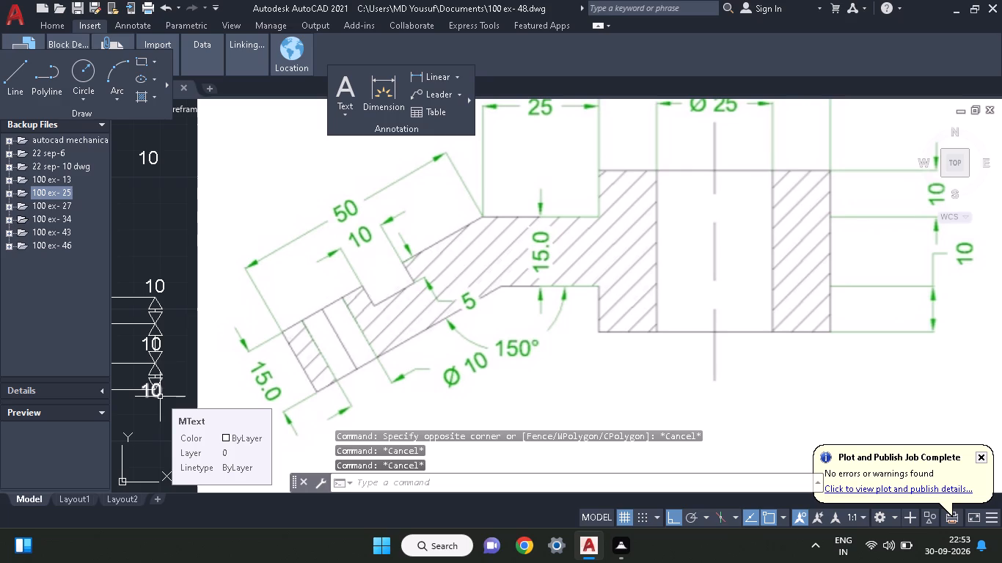
# Erase the lowest 10 label of the hub's height dimensions.
pyautogui.click(160, 396)
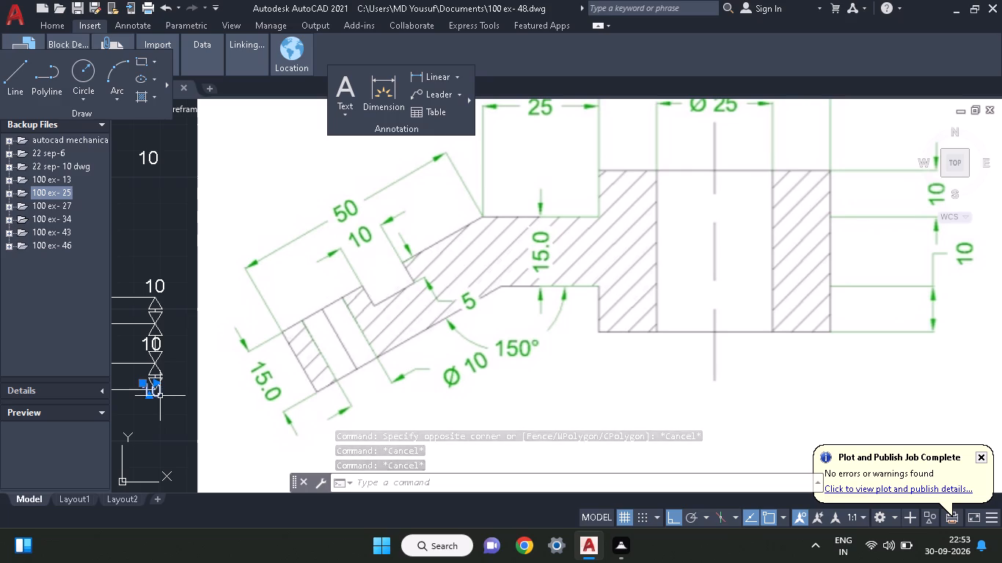
pyautogui.rightClick(160, 396)
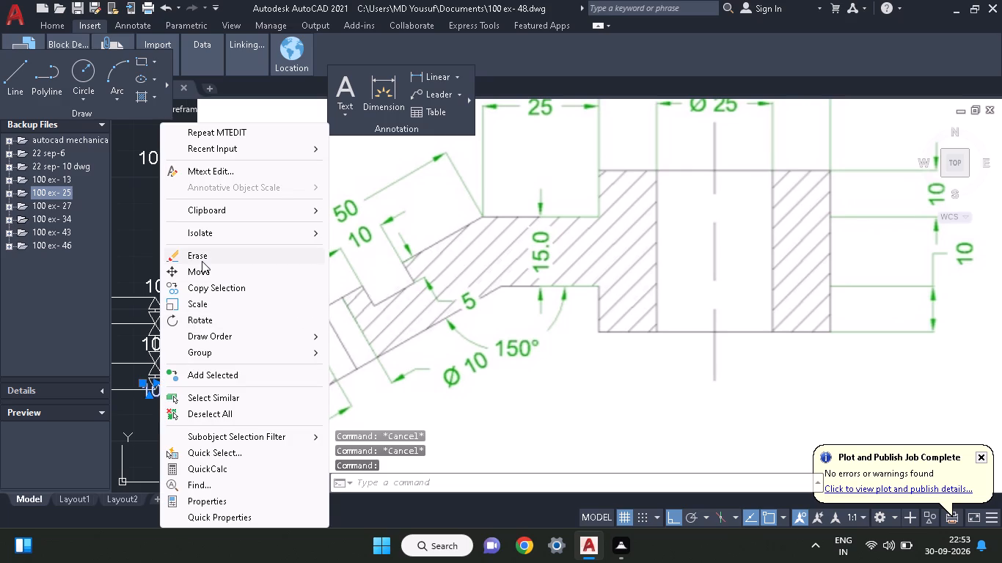
pyautogui.click(202, 261)
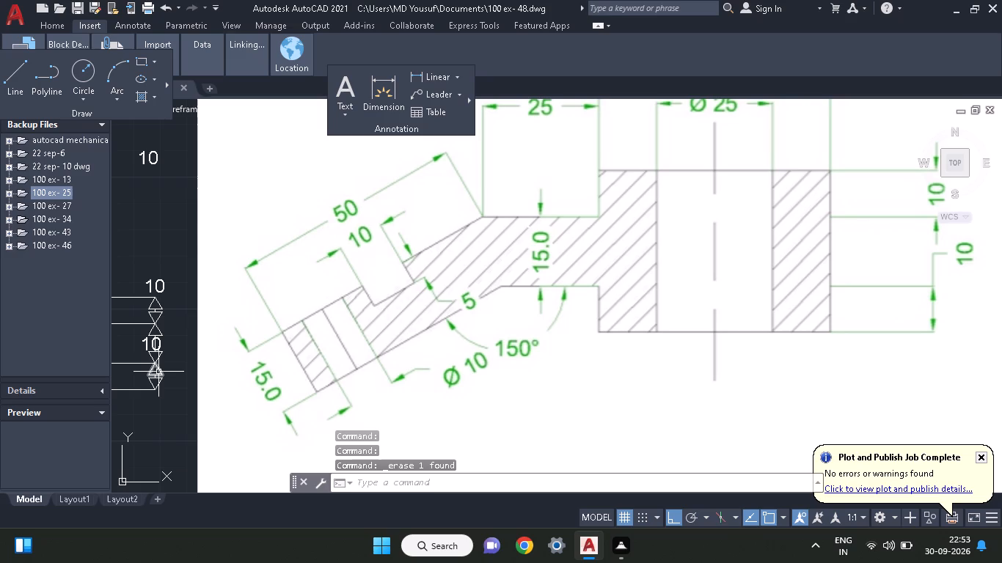
# Rotate the 10 label on the angled arm's long dimension to align with its sloping dimension line.
pyautogui.moveTo(162, 390); pyautogui.dragTo(312, 402, button='middle')
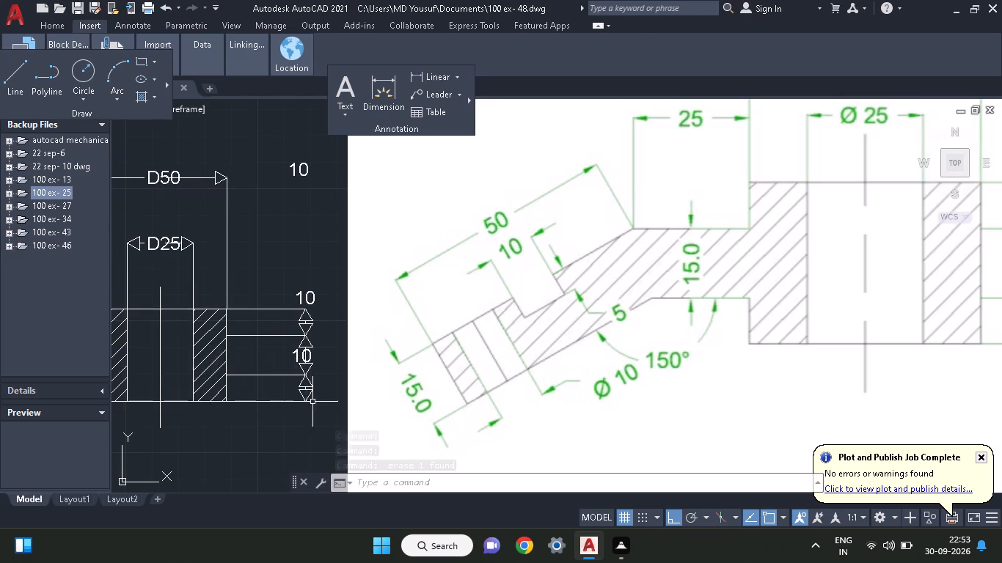
pyautogui.moveTo(271, 328); pyautogui.dragTo(337, 339, button='middle')
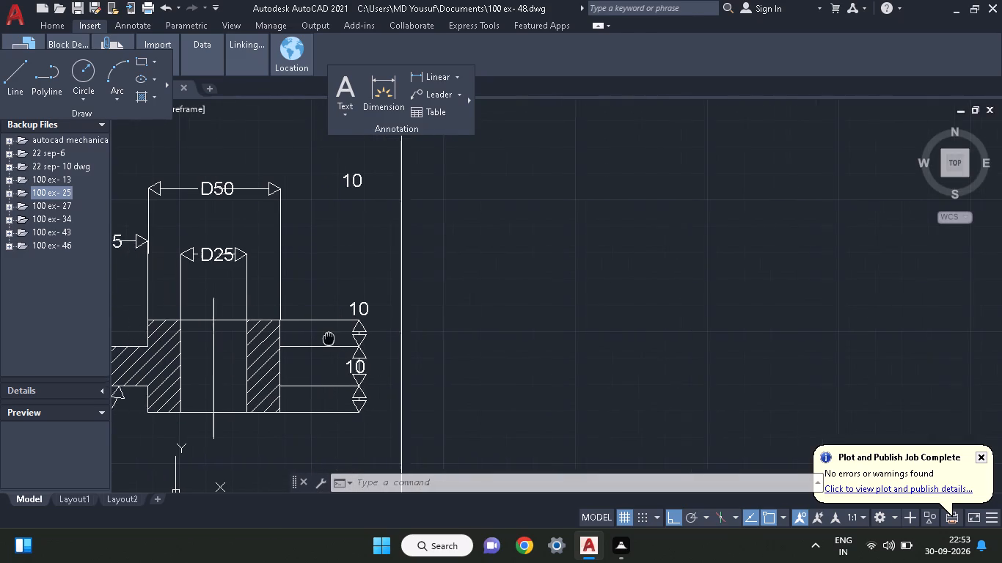
pyautogui.moveTo(337, 339); pyautogui.dragTo(530, 367, button='middle')
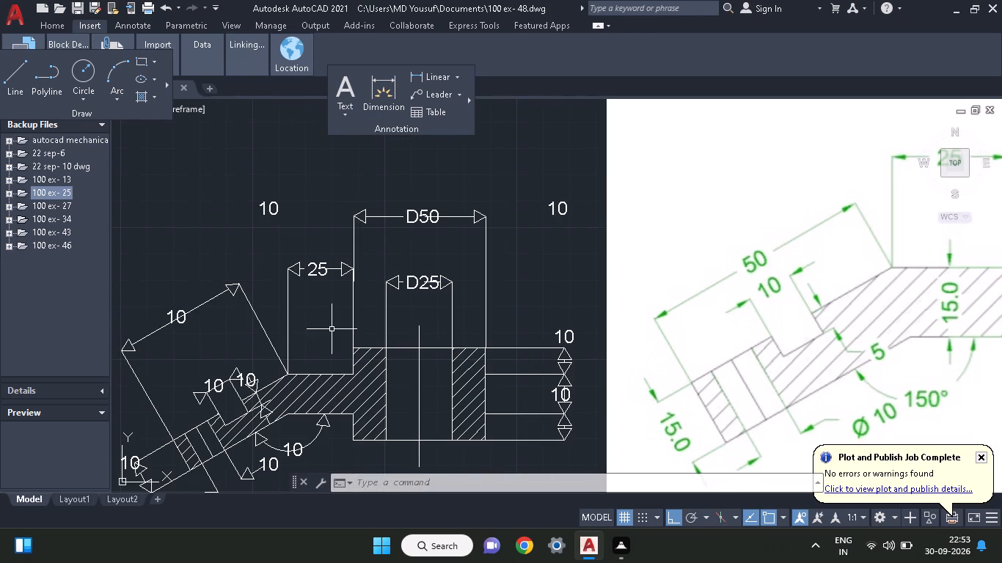
pyautogui.click(177, 311)
pyautogui.rightClick(172, 281)
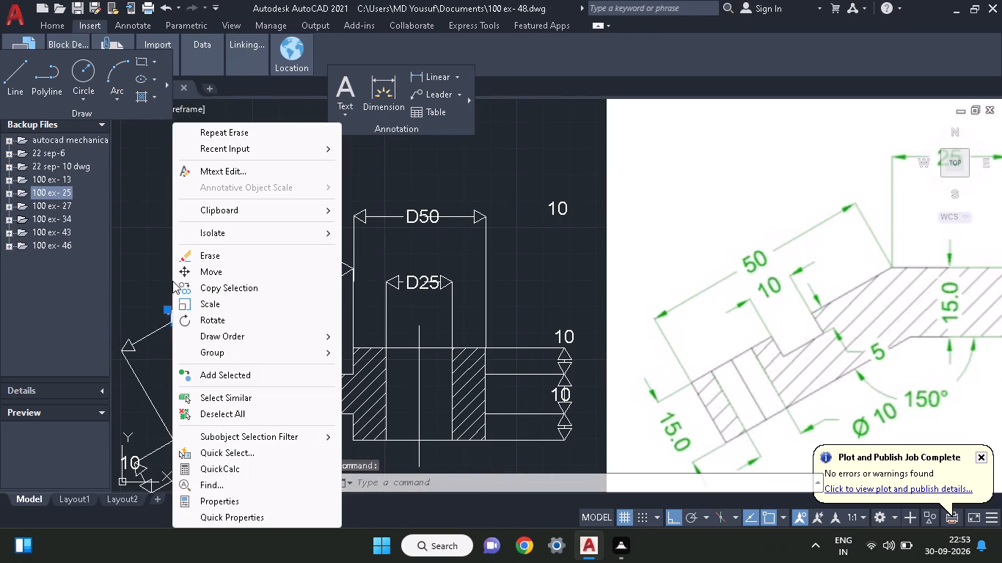
pyautogui.click(195, 319)
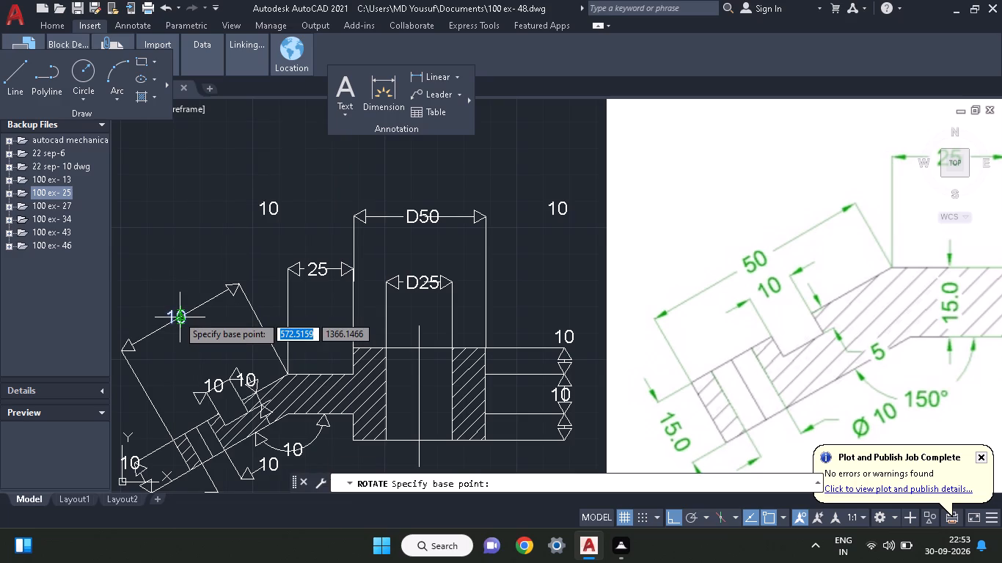
pyautogui.click(178, 315)
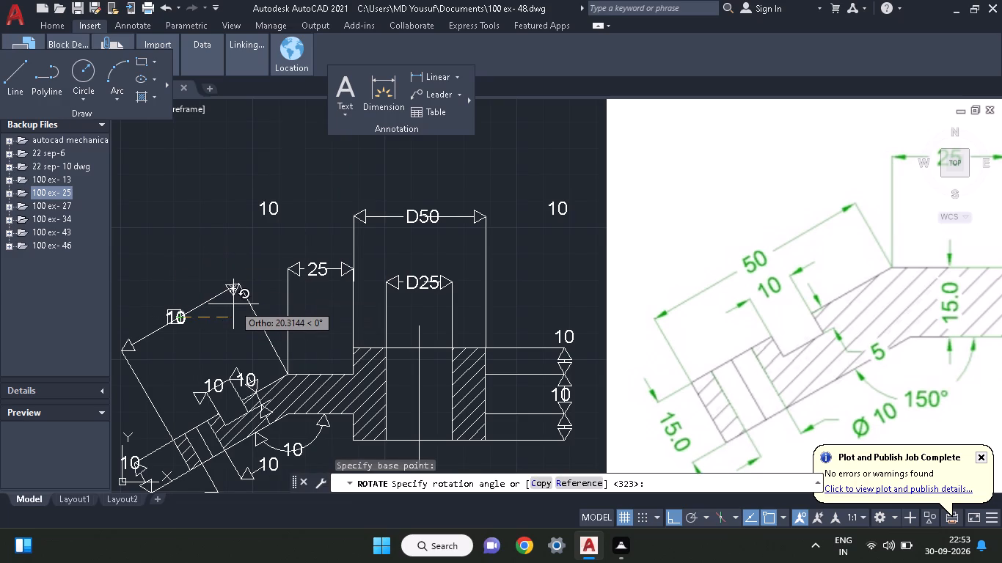
pyautogui.press('F8')
pyautogui.click(233, 280)
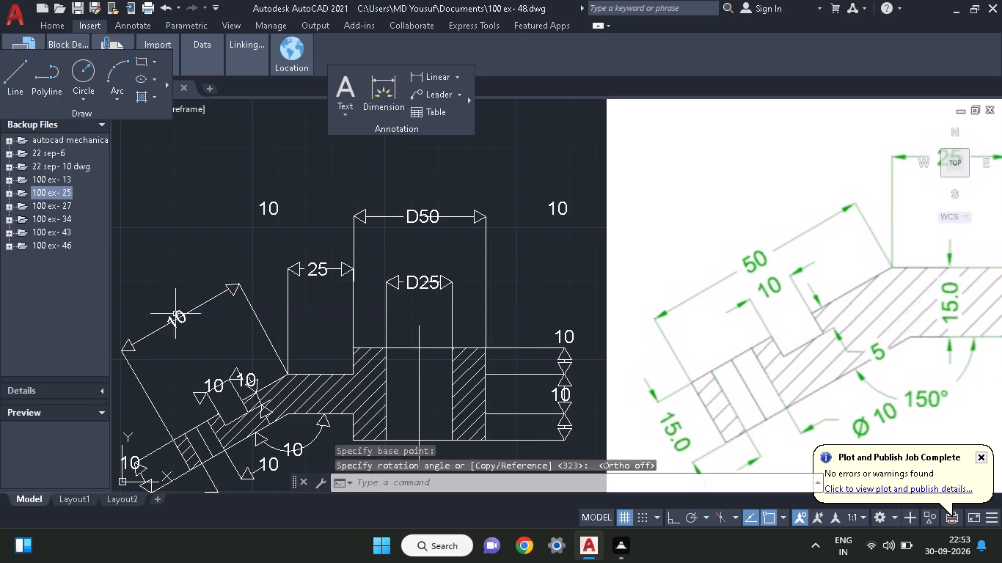
# Change the text of the angled arm's long dimension label to 50 and finish the edit.
pyautogui.doubleClick(179, 321)
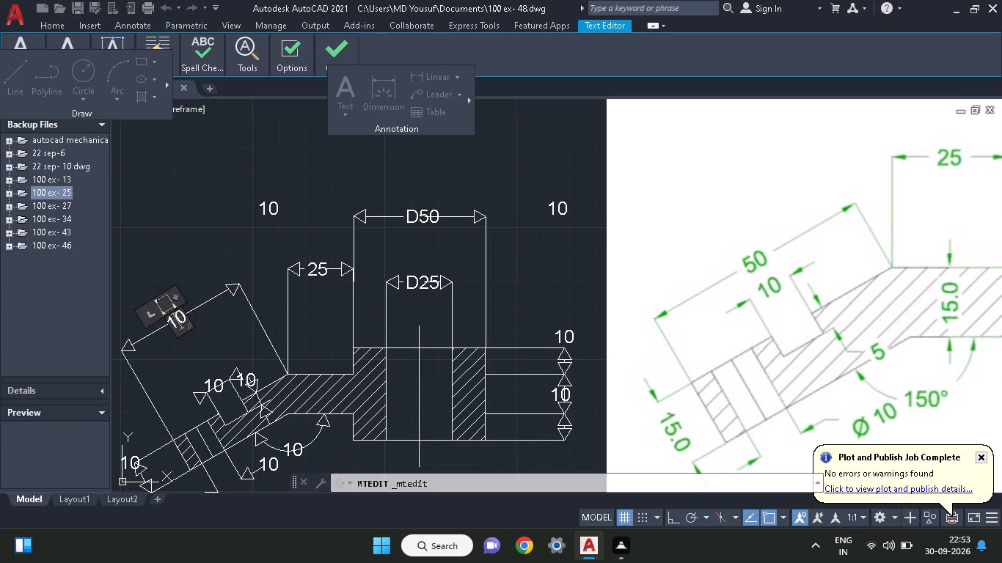
pyautogui.press('Right')
pyautogui.press('BackSpace')
pyautogui.press('BackSpace')
pyautogui.write('50')
pyautogui.click(196, 280)
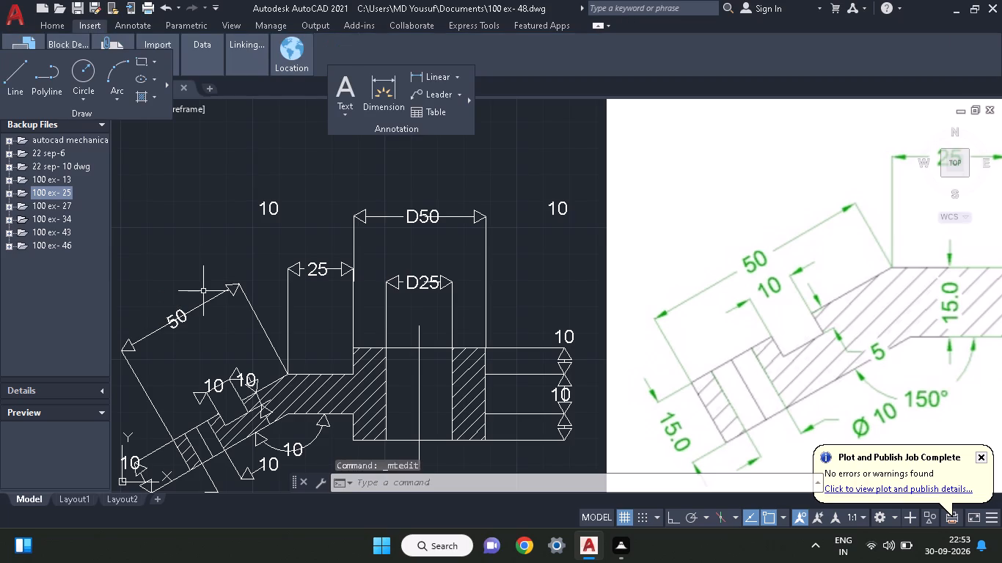
# Trim the sloping dimension line where it passes through the 50 label.
pyautogui.press('t')
pyautogui.press('r')
pyautogui.click(222, 321)
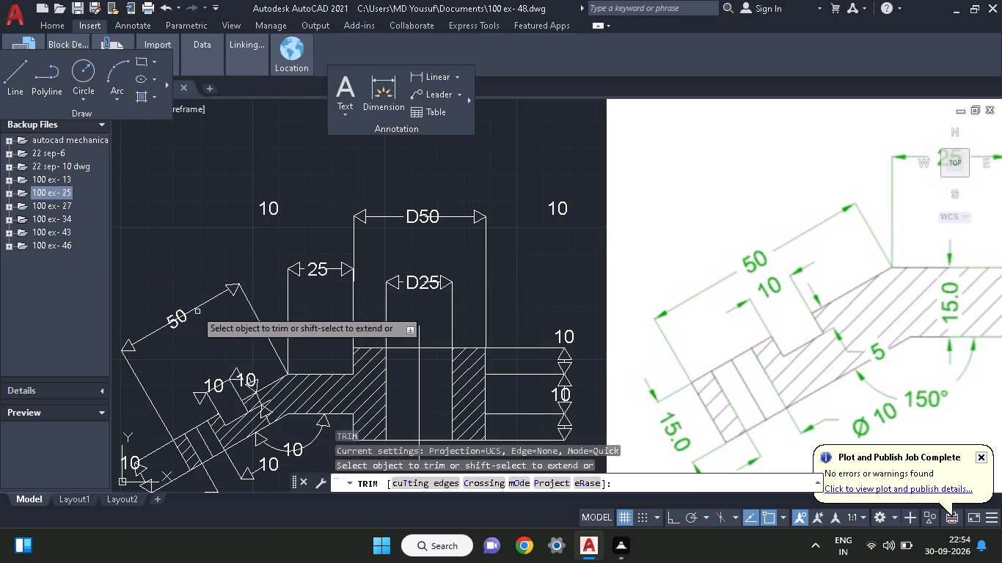
pyautogui.moveTo(168, 292); pyautogui.dragTo(179, 336)
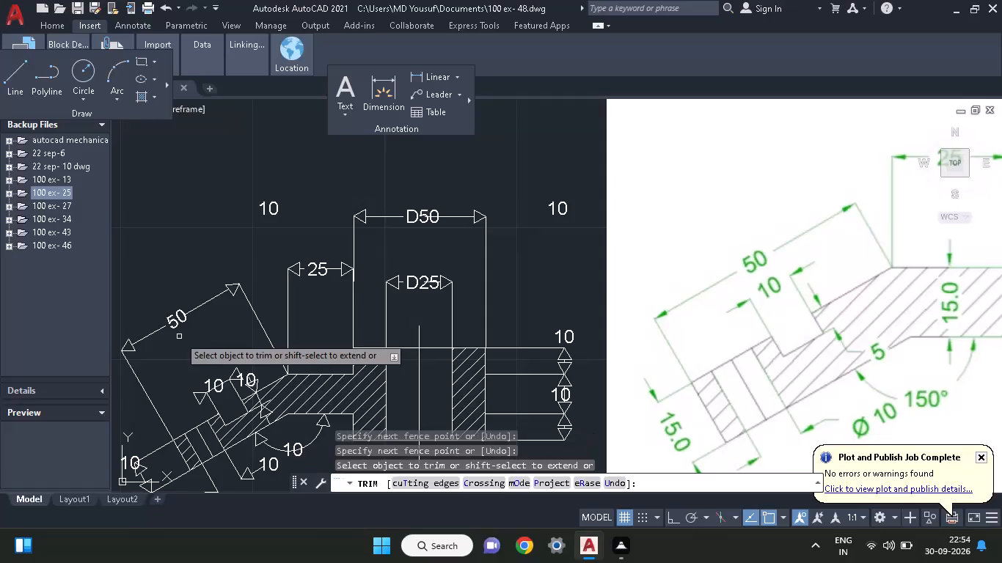
pyautogui.moveTo(179, 336); pyautogui.dragTo(200, 234, button='middle')
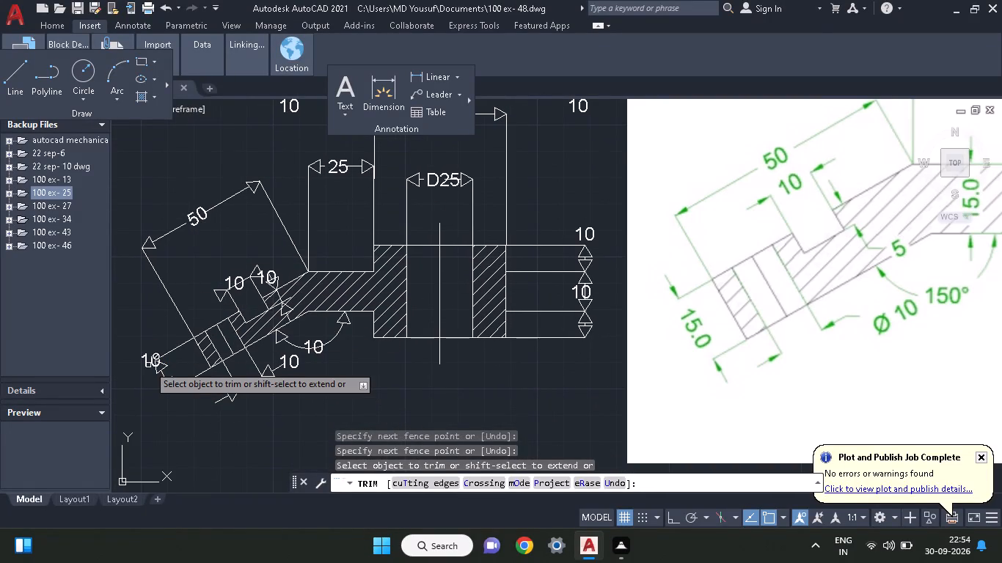
pyautogui.rightClick(158, 332)
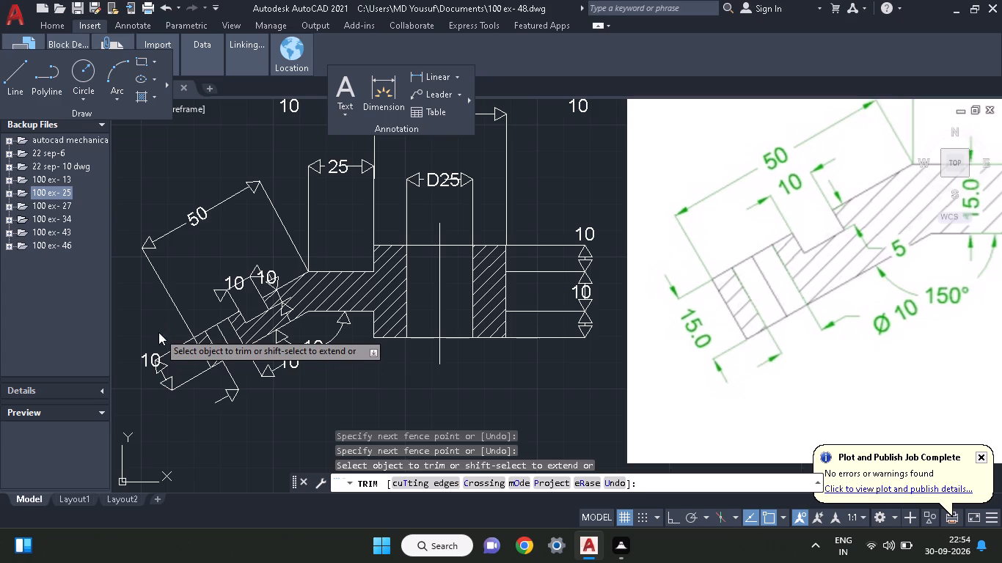
pyautogui.click(195, 120)
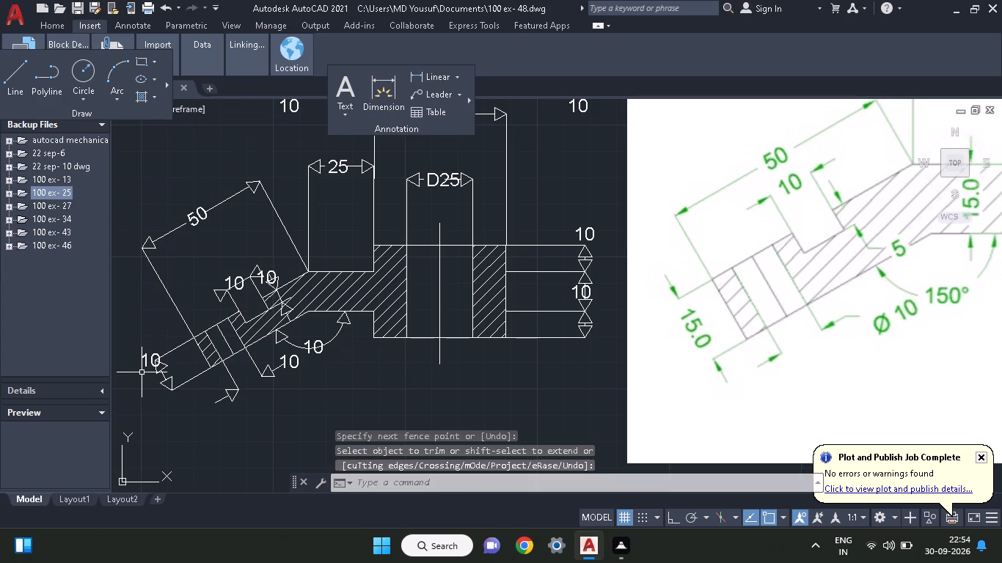
# Move the 10 label of the thickness dimension at the arm's lower end slightly up, away from the arrow.
pyautogui.click(152, 362)
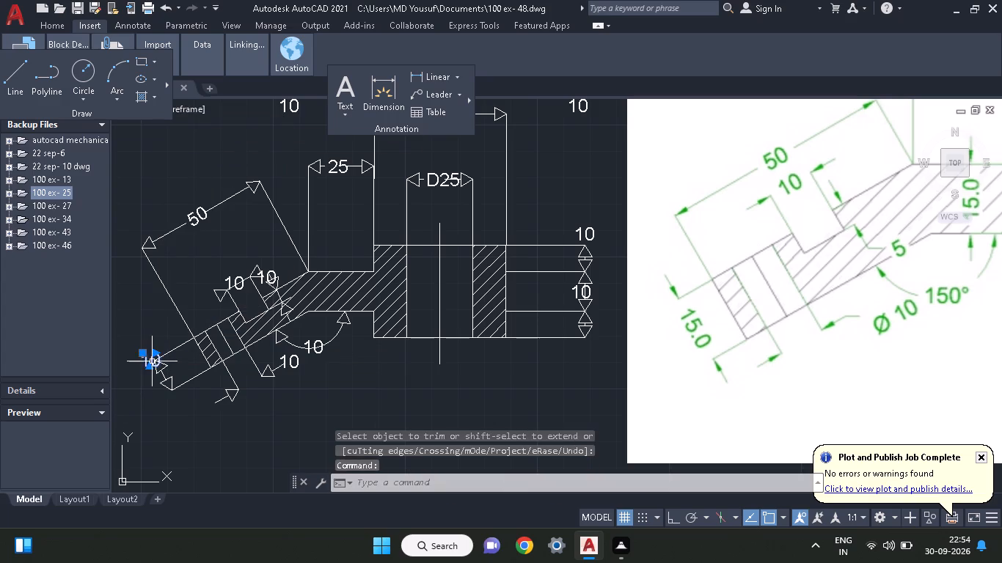
pyautogui.rightClick(147, 292)
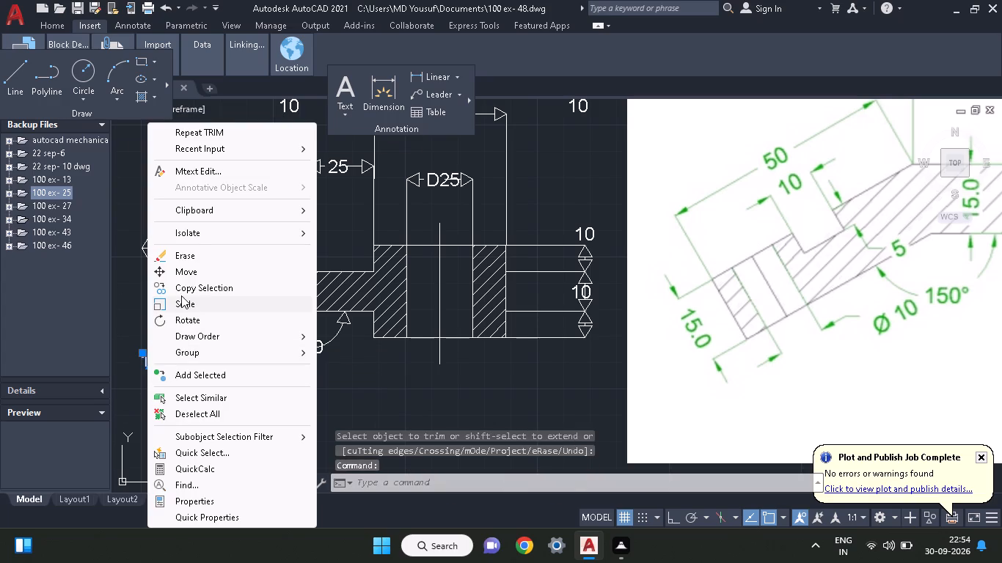
pyautogui.click(187, 272)
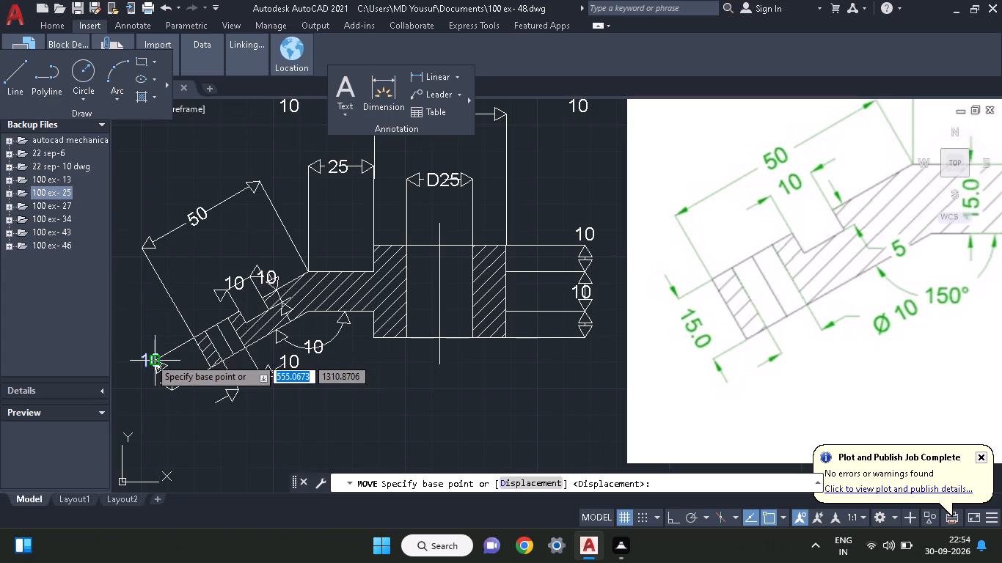
pyautogui.click(150, 358)
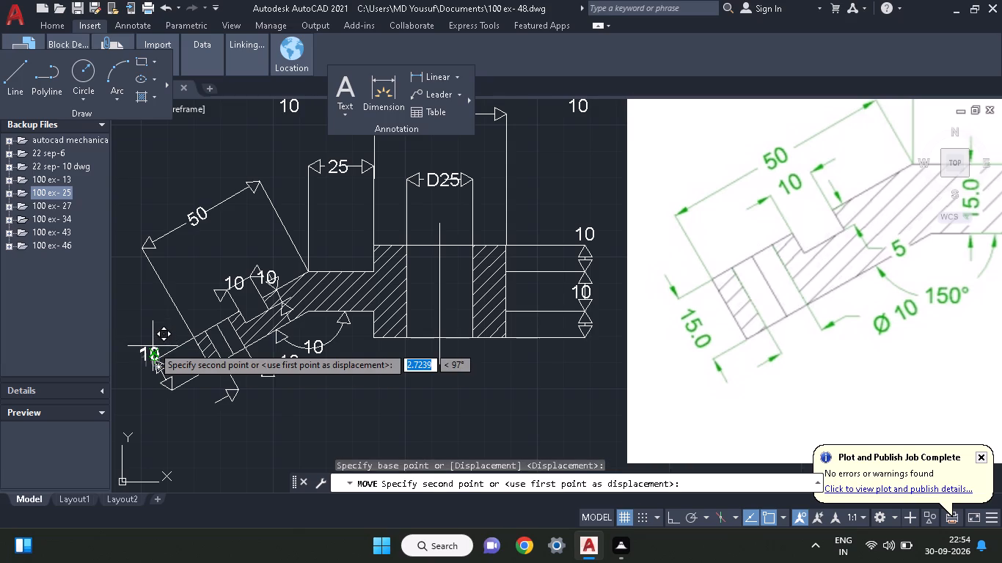
pyautogui.click(150, 344)
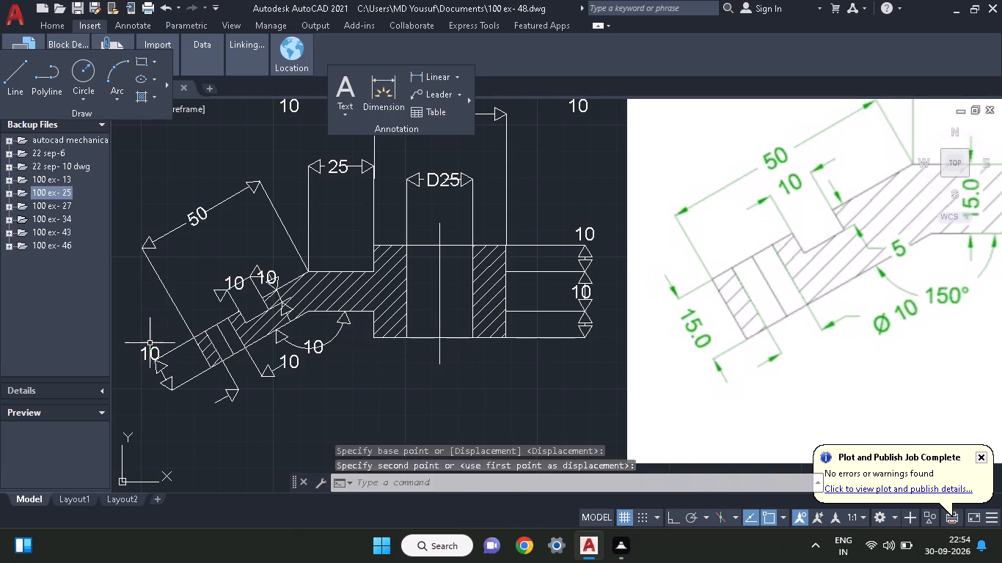
# Change the thickness label at the arm's lower end to 15 and finish the text edit.
pyautogui.doubleClick(148, 353)
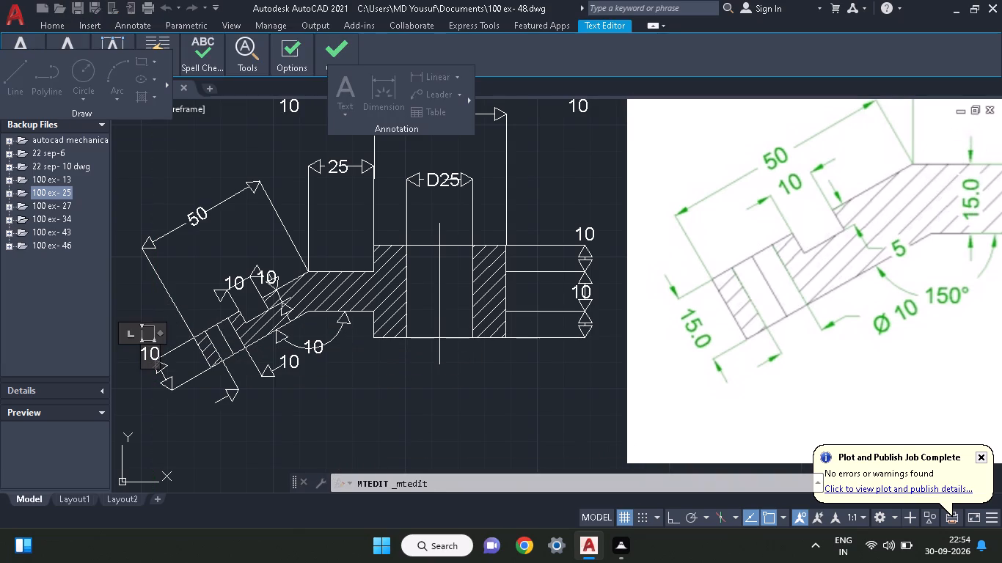
pyautogui.press('Right')
pyautogui.press('BackSpace')
pyautogui.press('BackSpace')
pyautogui.write('15')
pyautogui.click(108, 256)
pyautogui.click(134, 282)
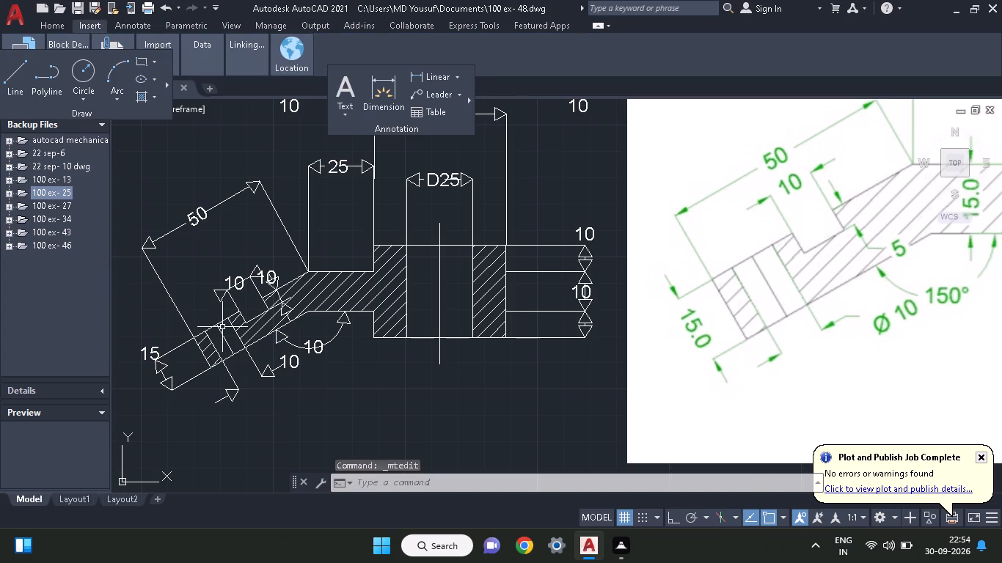
# Trim the angle dimension arc beneath the arm's bend where it passes through its 10 label.
pyautogui.moveTo(222, 327); pyautogui.dragTo(156, 309, button='middle')
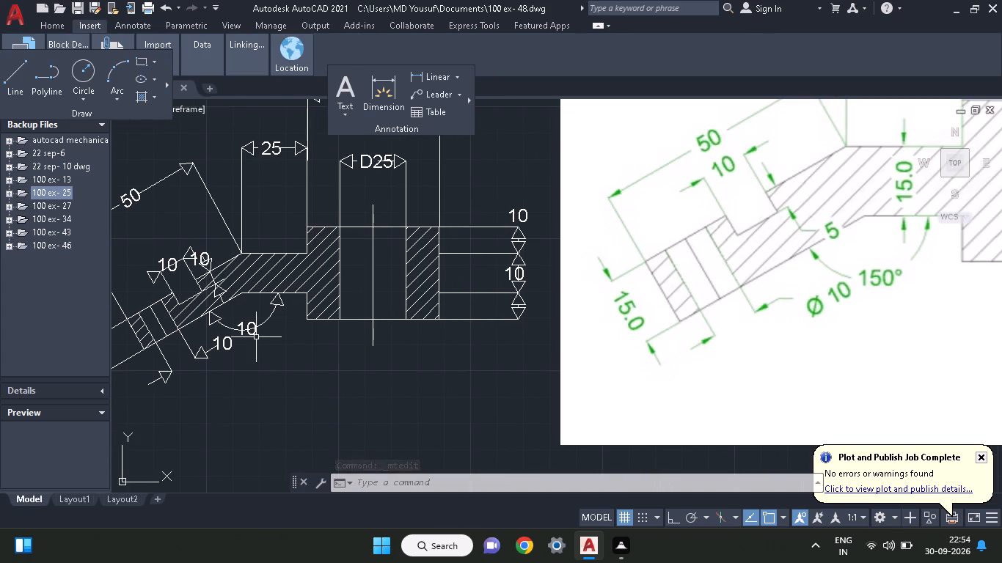
pyautogui.write('TR')
pyautogui.click(298, 369)
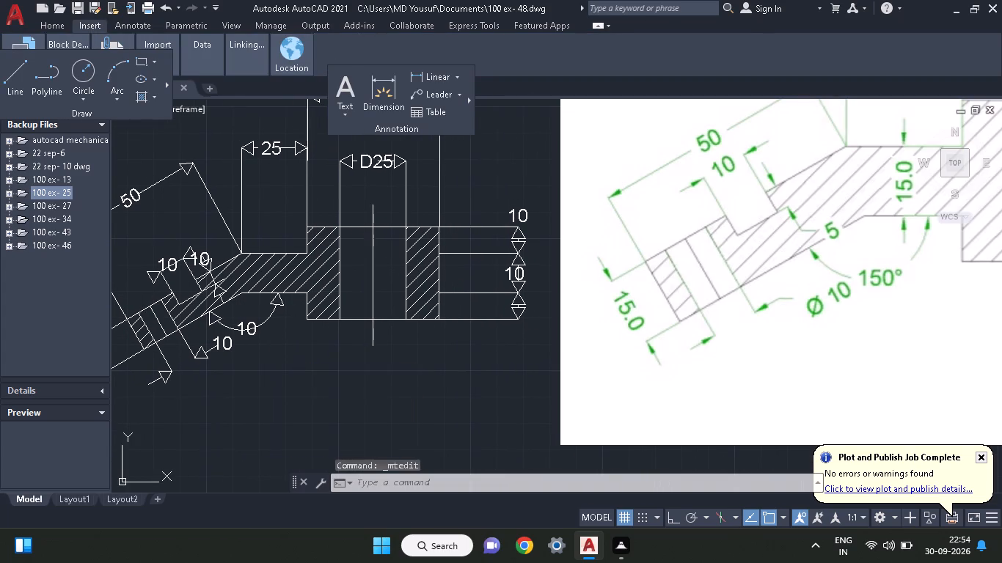
pyautogui.moveTo(254, 299); pyautogui.dragTo(249, 345)
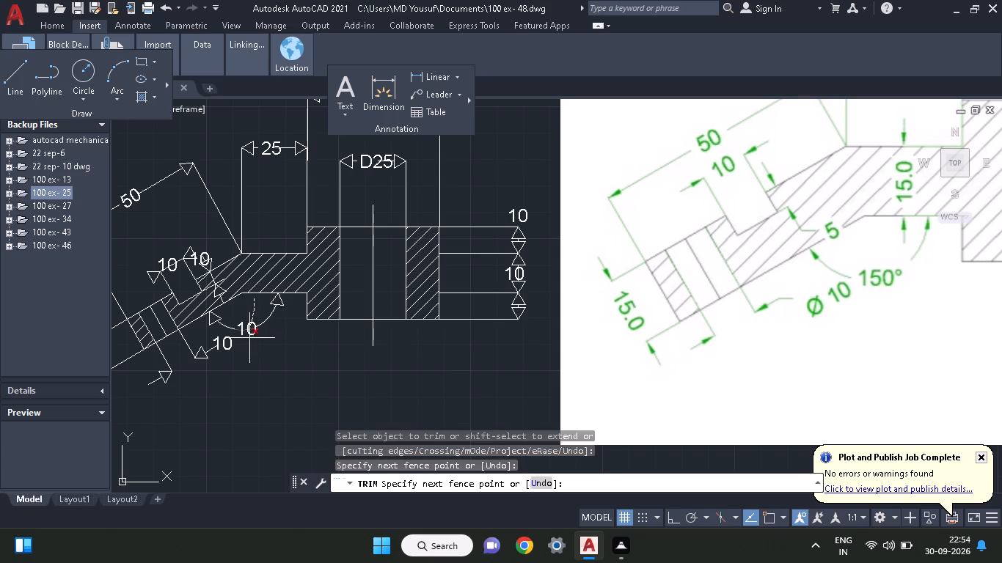
pyautogui.moveTo(249, 345); pyautogui.dragTo(250, 352)
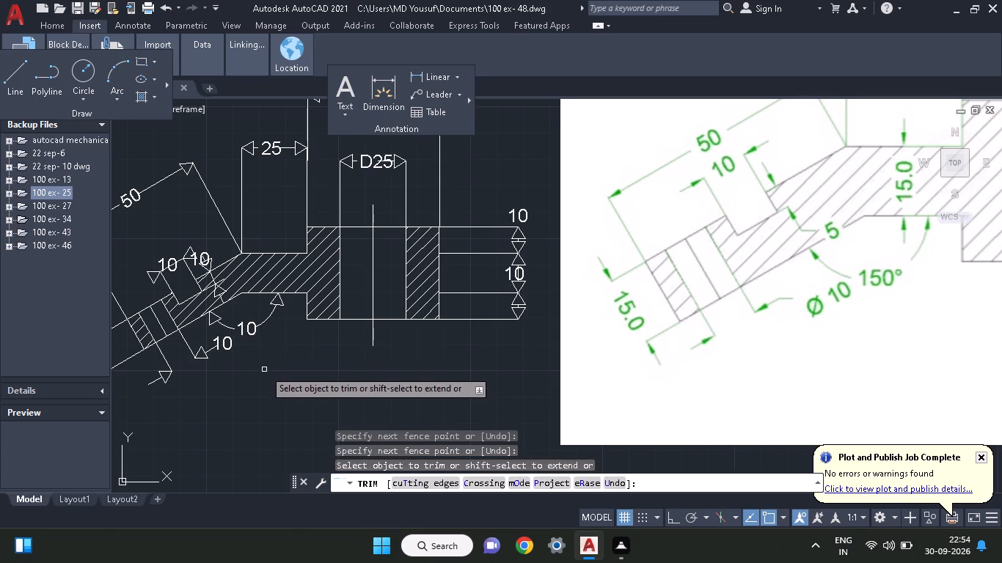
pyautogui.rightClick(262, 365)
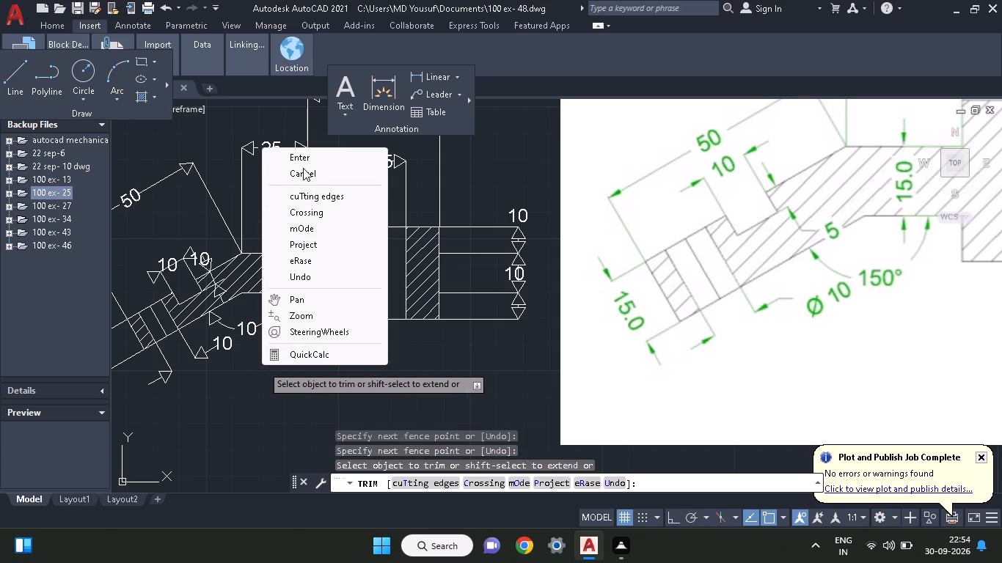
pyautogui.click(303, 163)
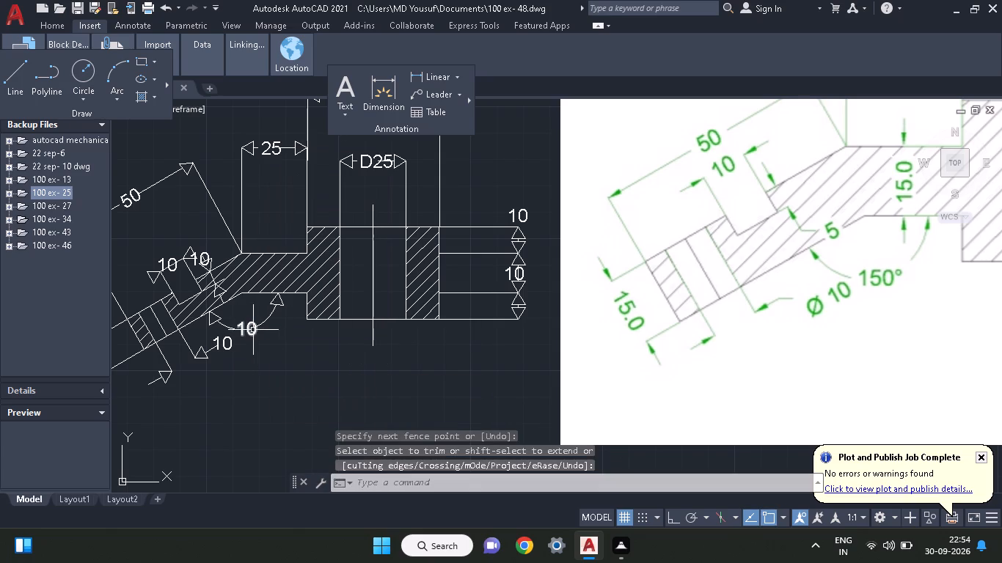
# Change the label of the angle dimension beneath the arm's bend to 150 and finish the text edit.
pyautogui.doubleClick(246, 331)
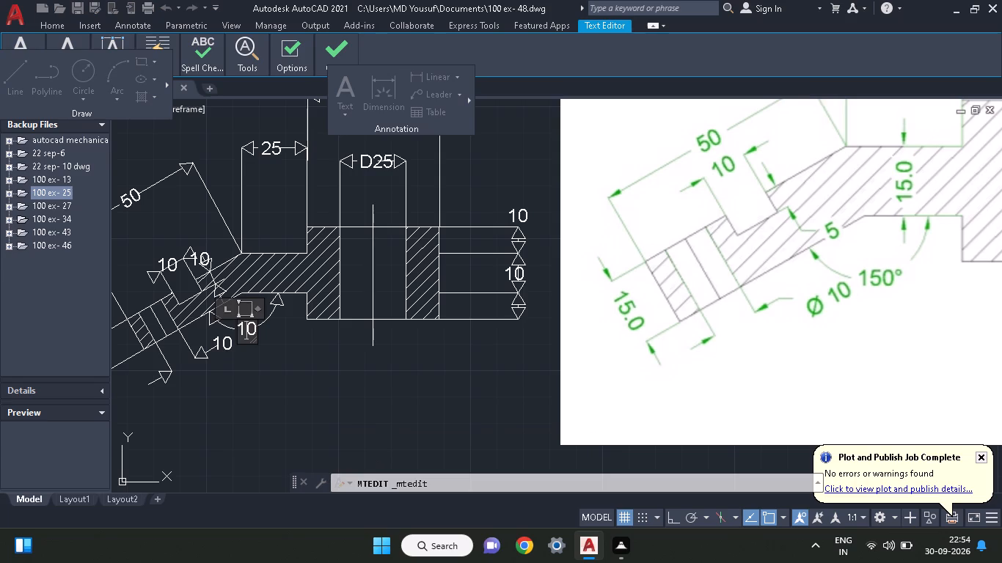
pyautogui.press('Right')
pyautogui.press('BackSpace')
pyautogui.press('BackSpace')
pyautogui.write('150')
pyautogui.click(296, 364)
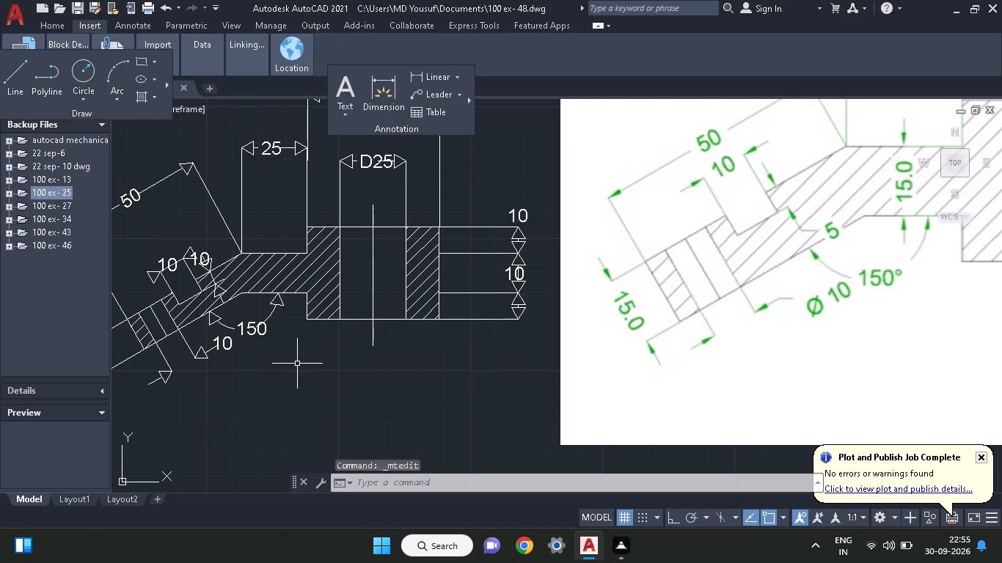
# Change the 10 label at the notch depth dimension on the arm's upper side to 5.
pyautogui.click(205, 255)
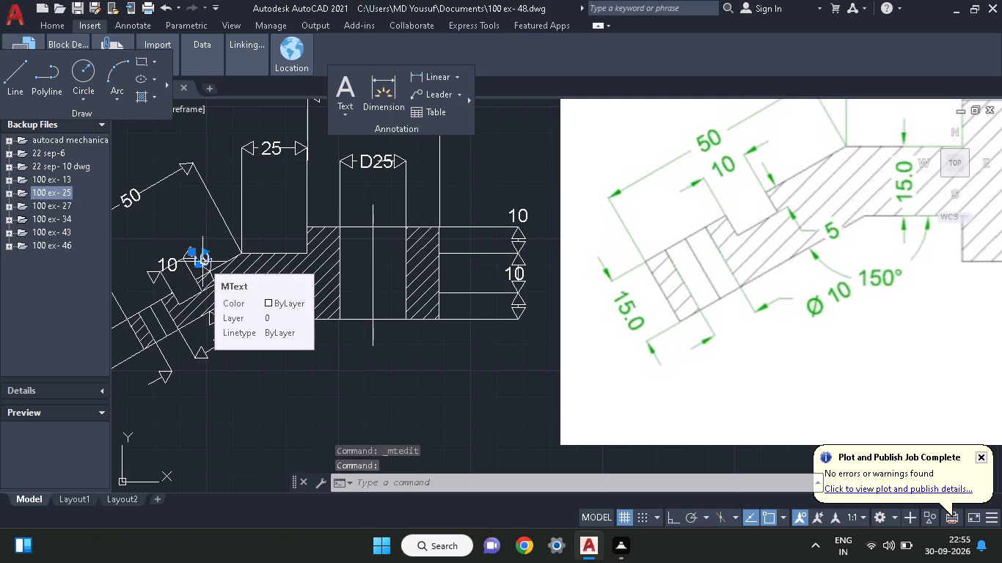
pyautogui.doubleClick(202, 260)
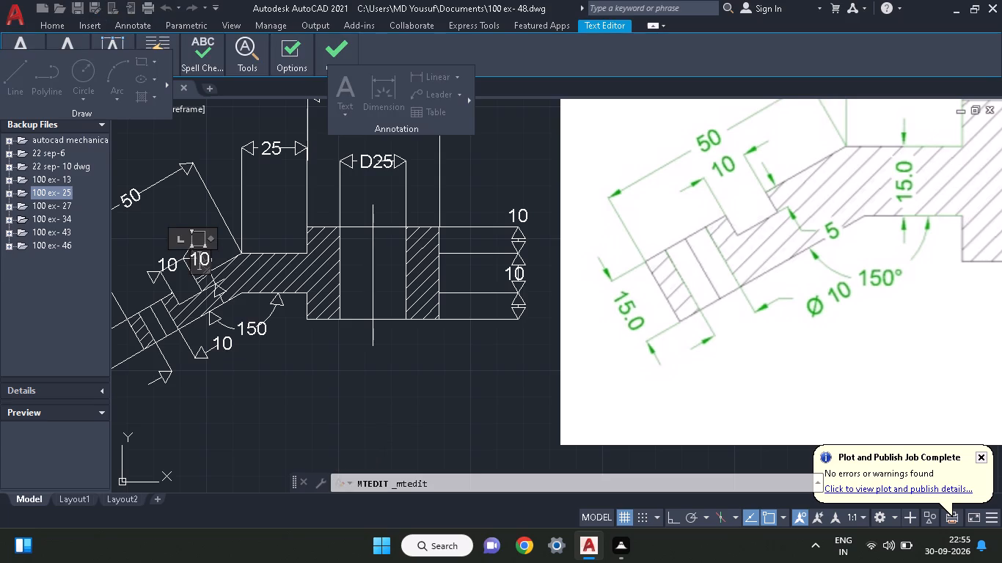
pyautogui.press('Right')
pyautogui.press('BackSpace')
pyautogui.press('BackSpace')
pyautogui.press('5')
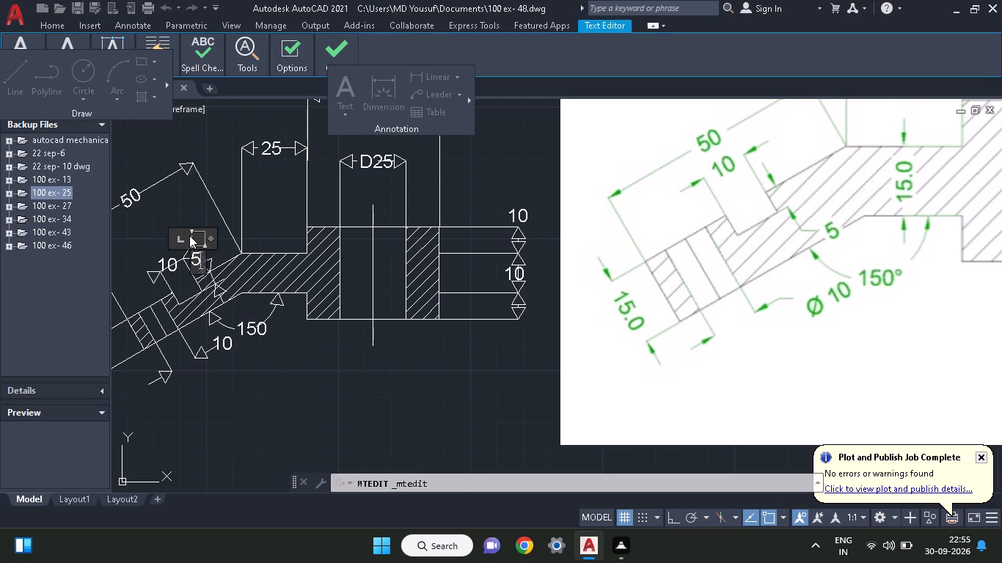
pyautogui.click(189, 224)
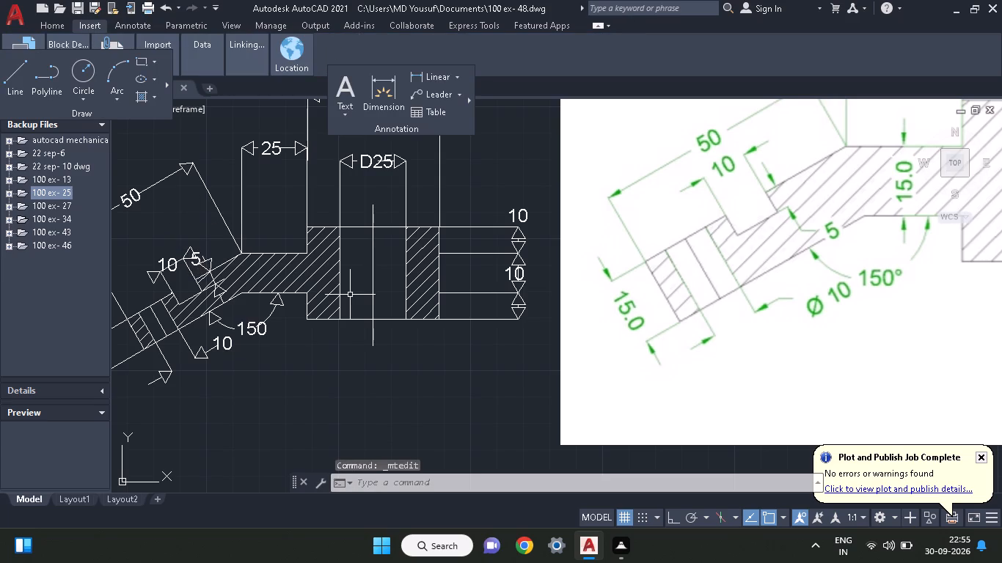
# Erase the two spare 10 labels on either side of the D50 dimension above the part.
pyautogui.moveTo(299, 301); pyautogui.dragTo(304, 420, button='middle')
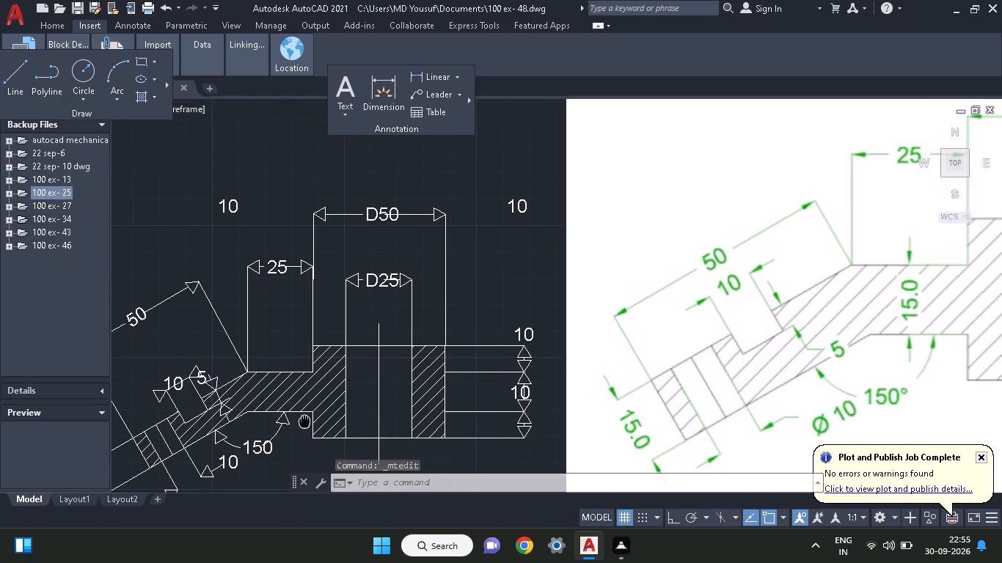
pyautogui.click(227, 216)
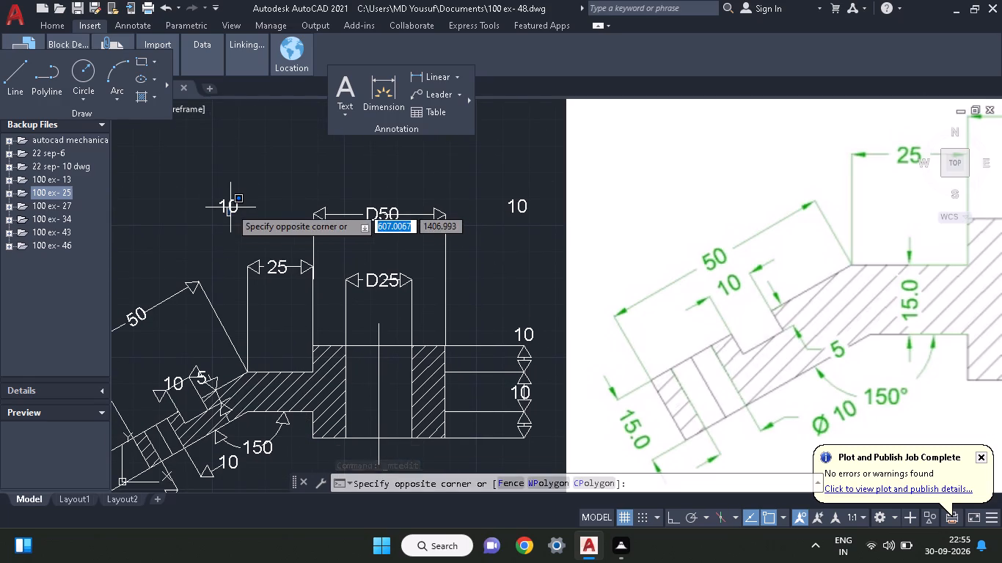
pyautogui.click(230, 207)
pyautogui.click(231, 206)
pyautogui.rightClick(238, 167)
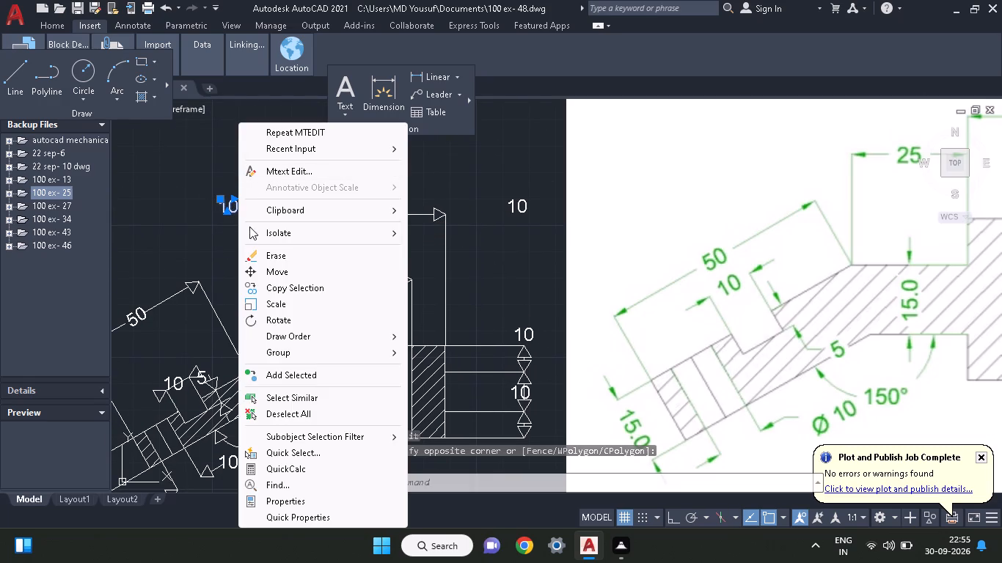
pyautogui.click(249, 255)
pyautogui.click(511, 202)
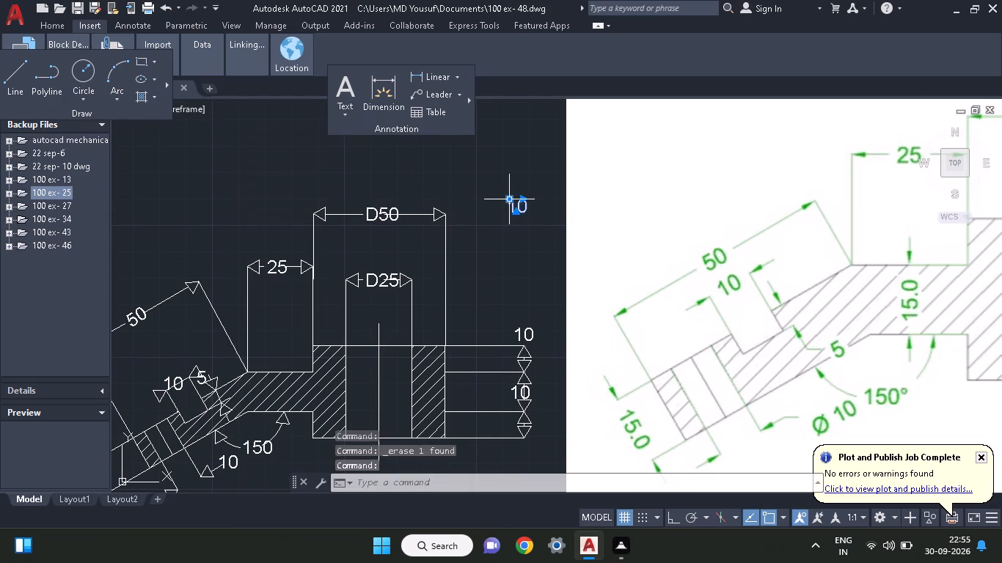
pyautogui.rightClick(511, 202)
pyautogui.click(533, 257)
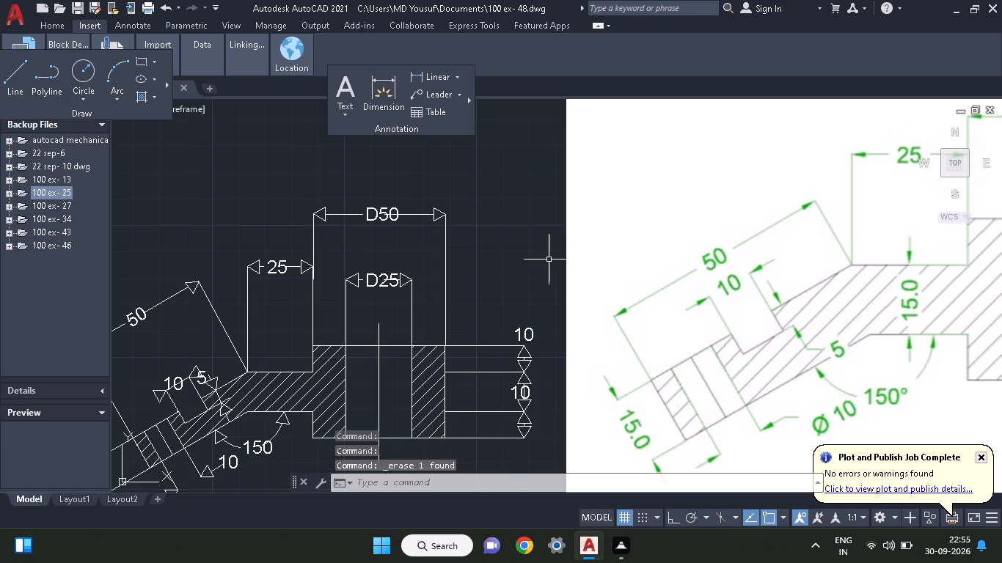
# Erase the reference image beside the finished section drawing.
pyautogui.moveTo(549, 260); pyautogui.dragTo(619, 281)
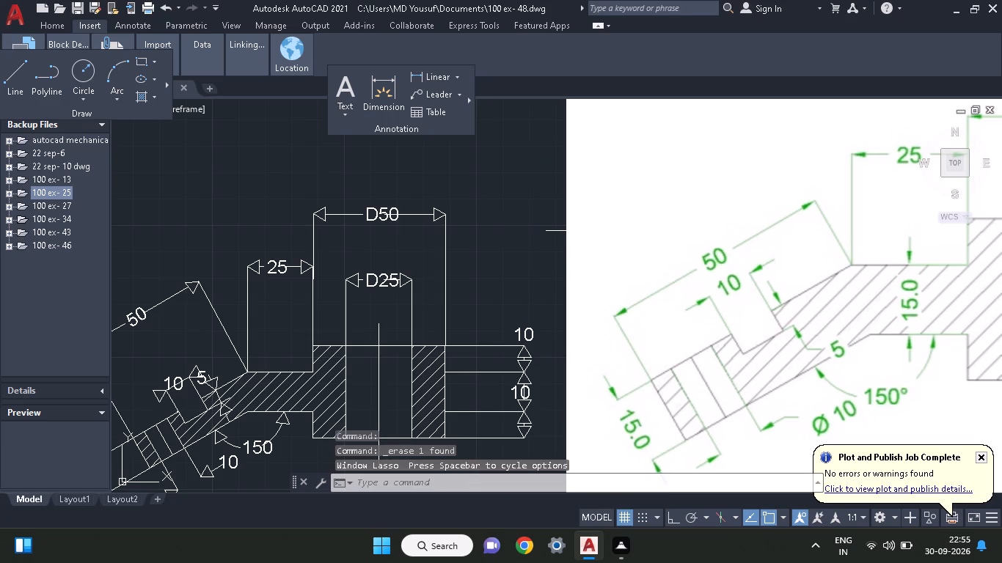
pyautogui.click(568, 209)
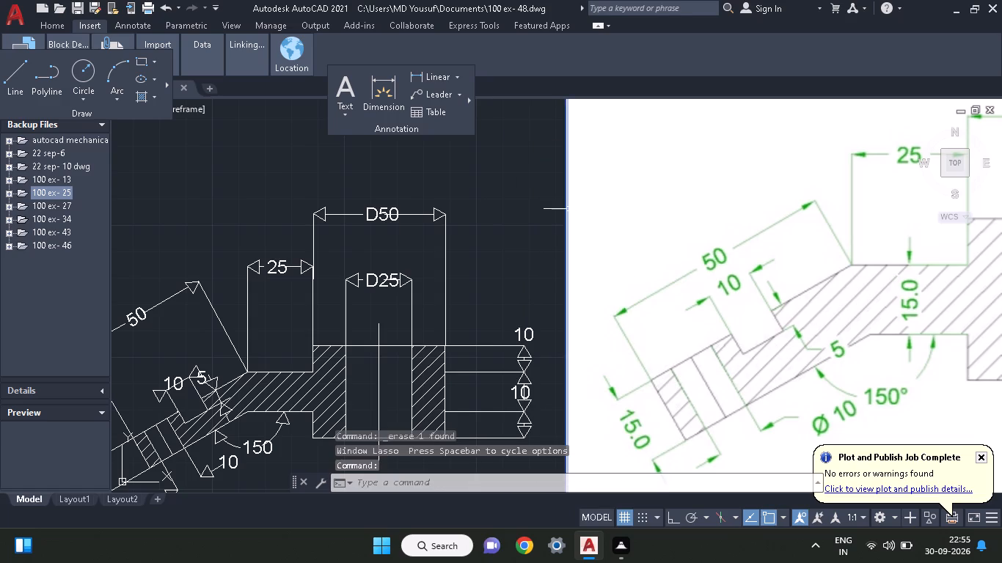
pyautogui.rightClick(523, 222)
pyautogui.click(544, 231)
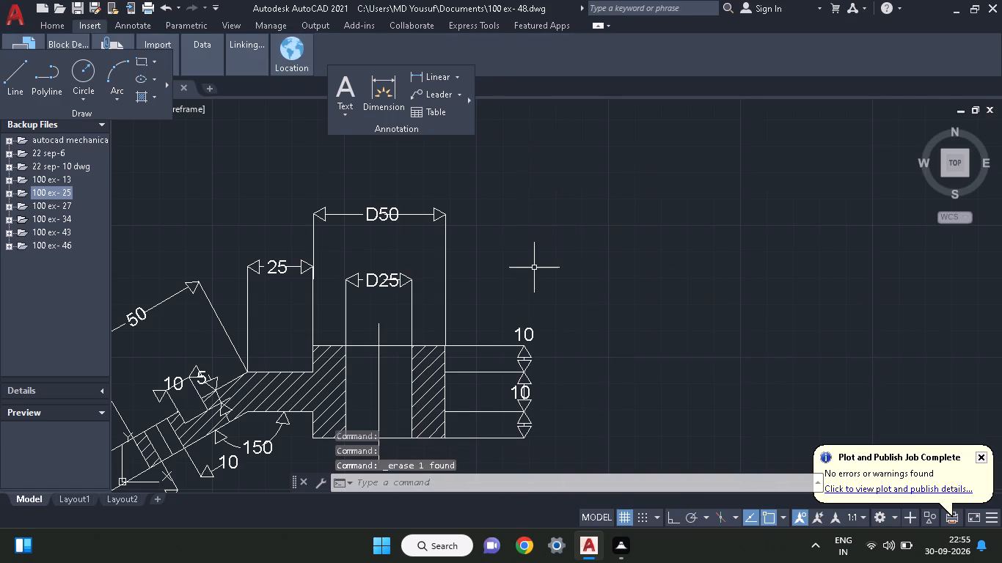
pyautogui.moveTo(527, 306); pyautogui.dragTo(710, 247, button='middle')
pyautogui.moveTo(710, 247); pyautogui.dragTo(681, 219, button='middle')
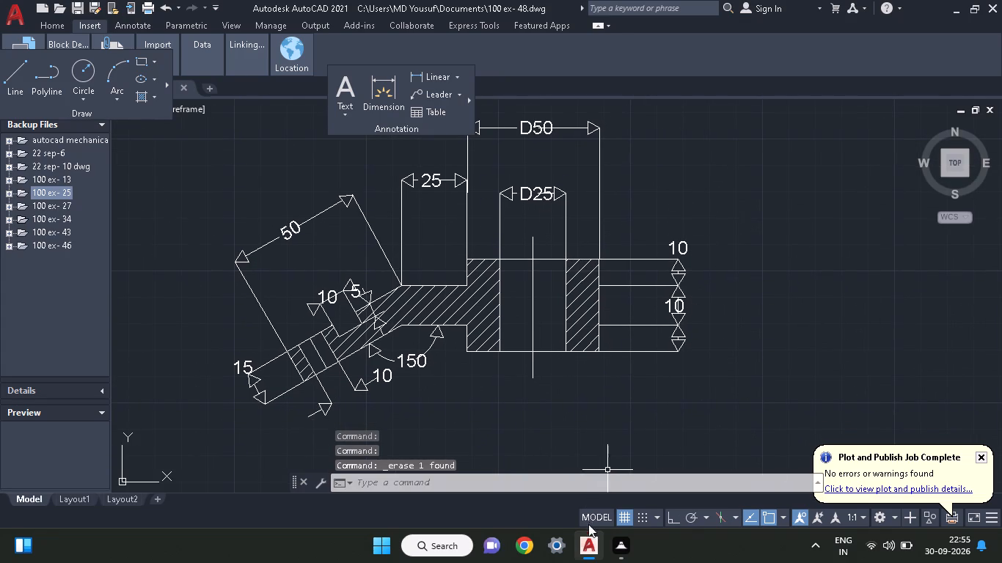
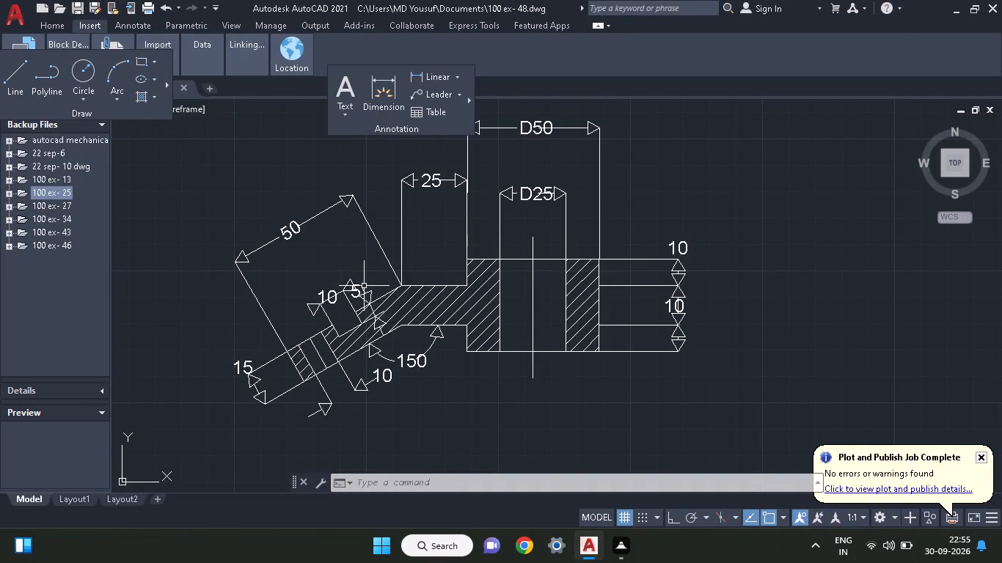
# Trim the dimension line crossing the 10 label above the notch on the arm's upper side.
pyautogui.write('TR')
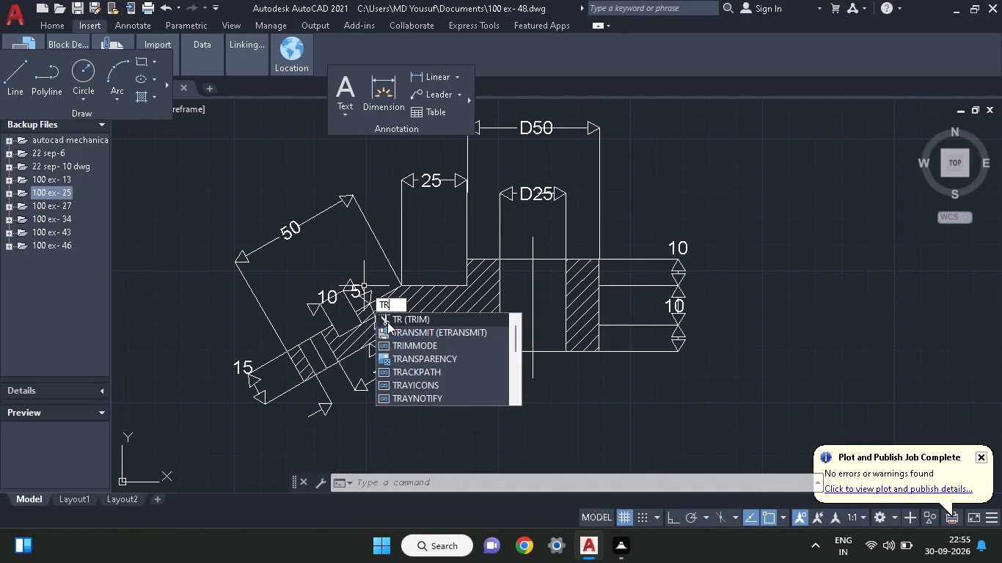
pyautogui.click(387, 322)
pyautogui.moveTo(323, 279); pyautogui.dragTo(326, 295)
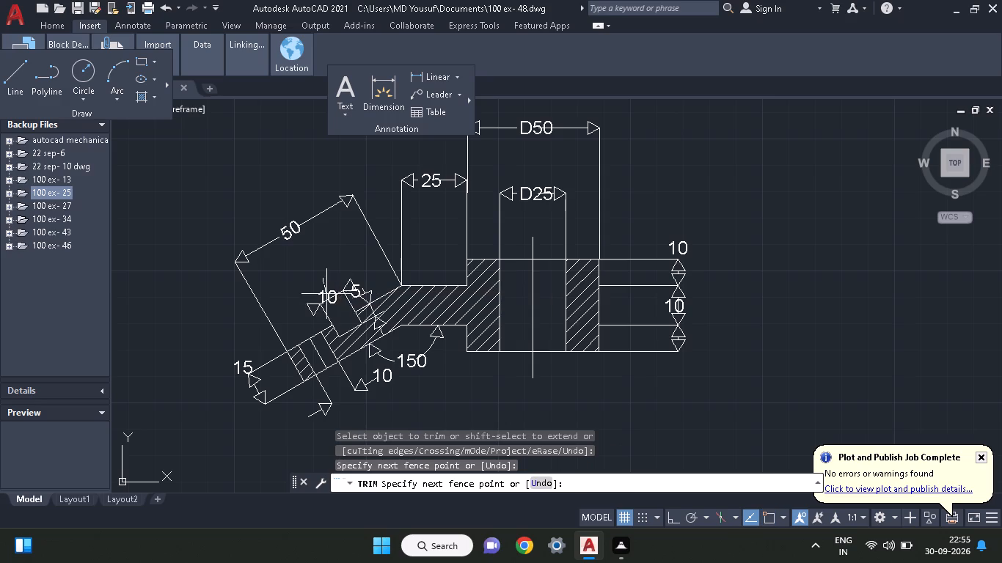
pyautogui.moveTo(326, 295); pyautogui.dragTo(337, 314)
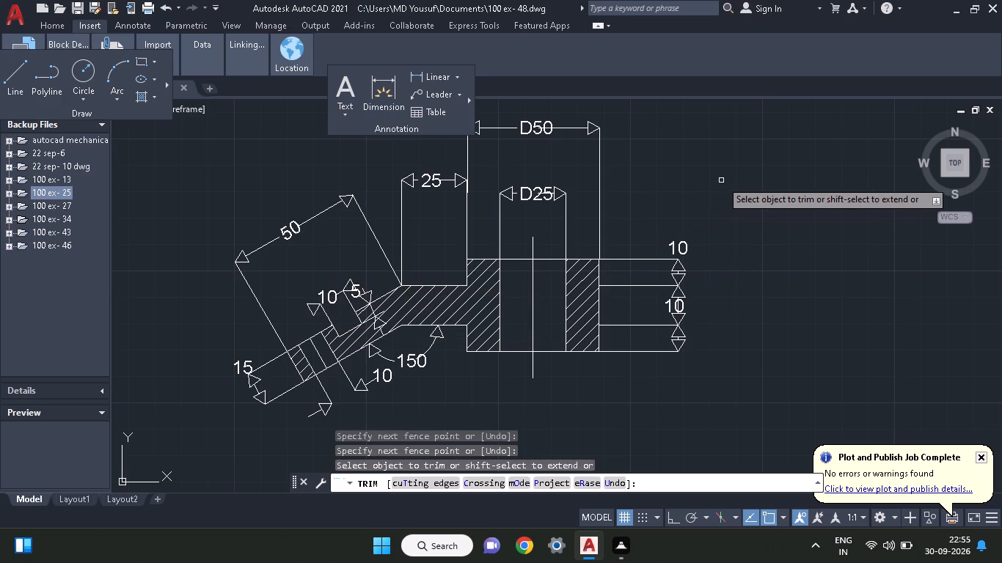
pyautogui.press('Escape')
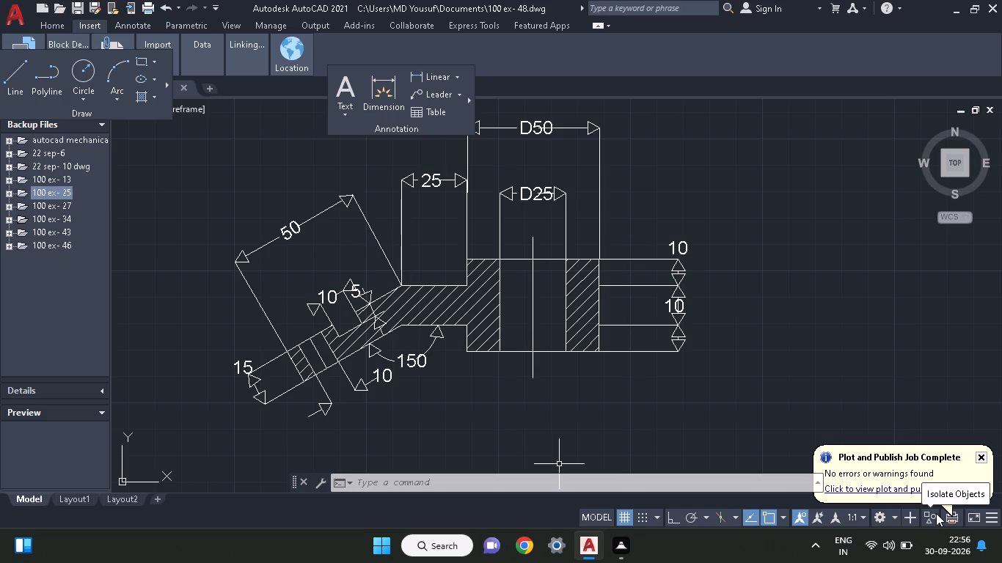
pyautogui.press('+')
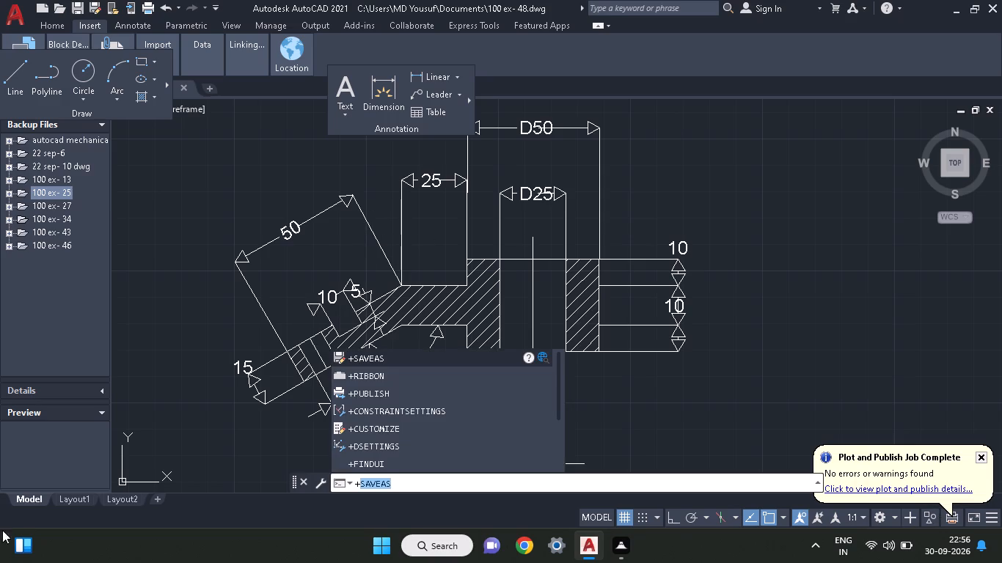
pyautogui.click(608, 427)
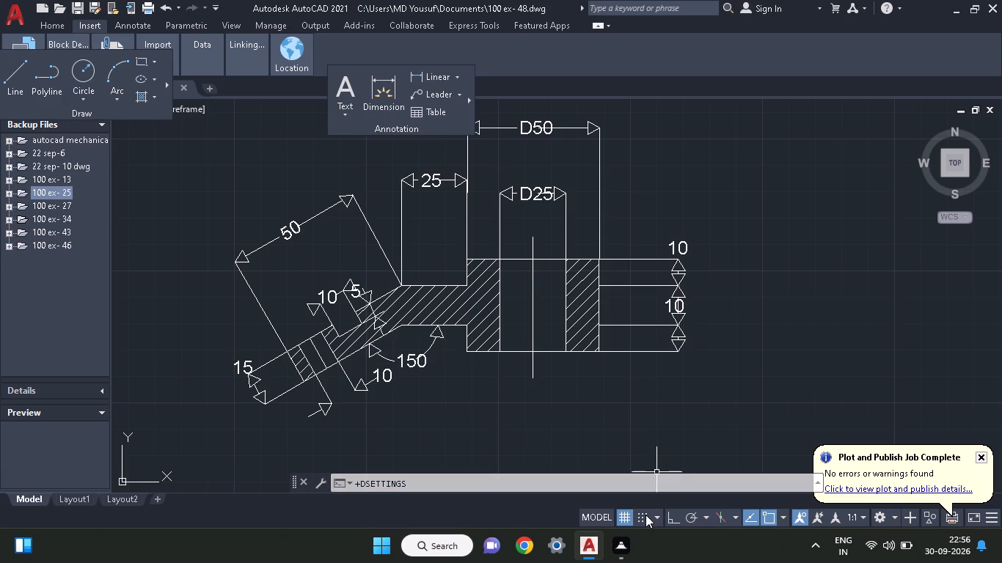
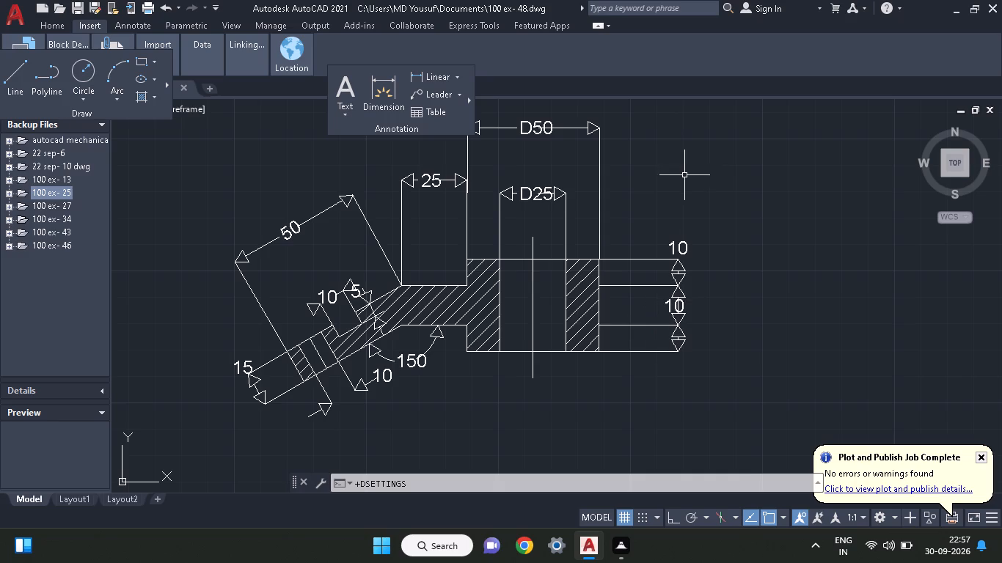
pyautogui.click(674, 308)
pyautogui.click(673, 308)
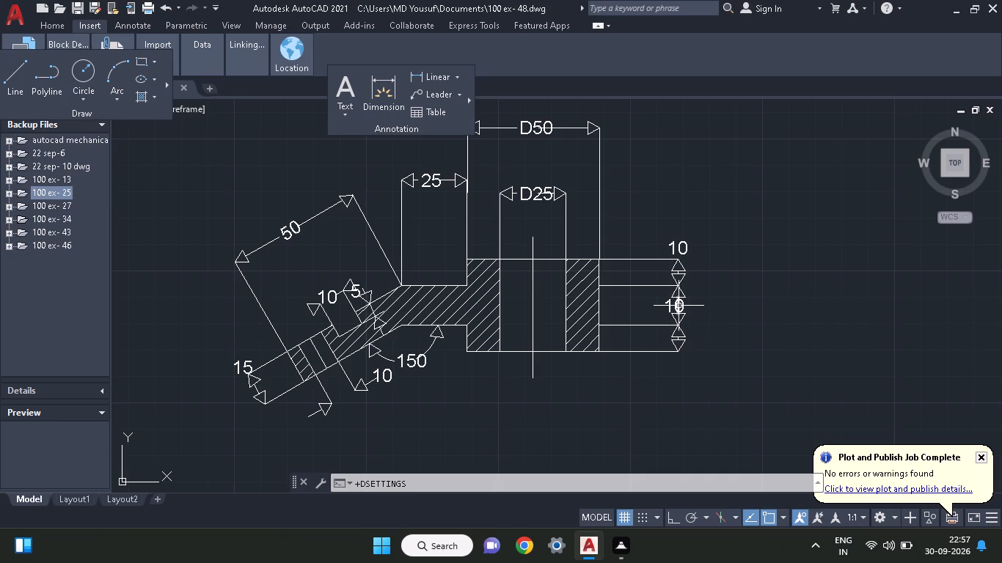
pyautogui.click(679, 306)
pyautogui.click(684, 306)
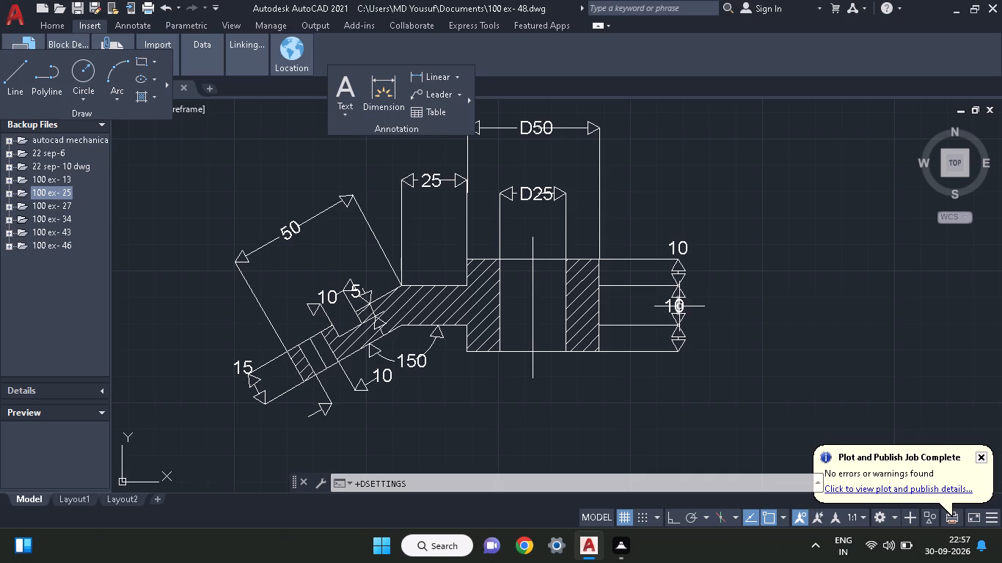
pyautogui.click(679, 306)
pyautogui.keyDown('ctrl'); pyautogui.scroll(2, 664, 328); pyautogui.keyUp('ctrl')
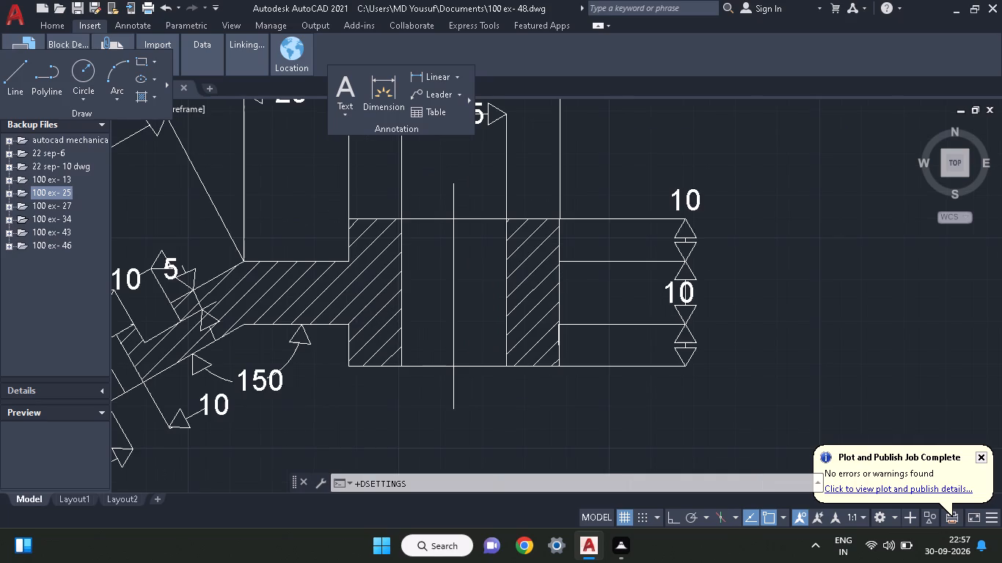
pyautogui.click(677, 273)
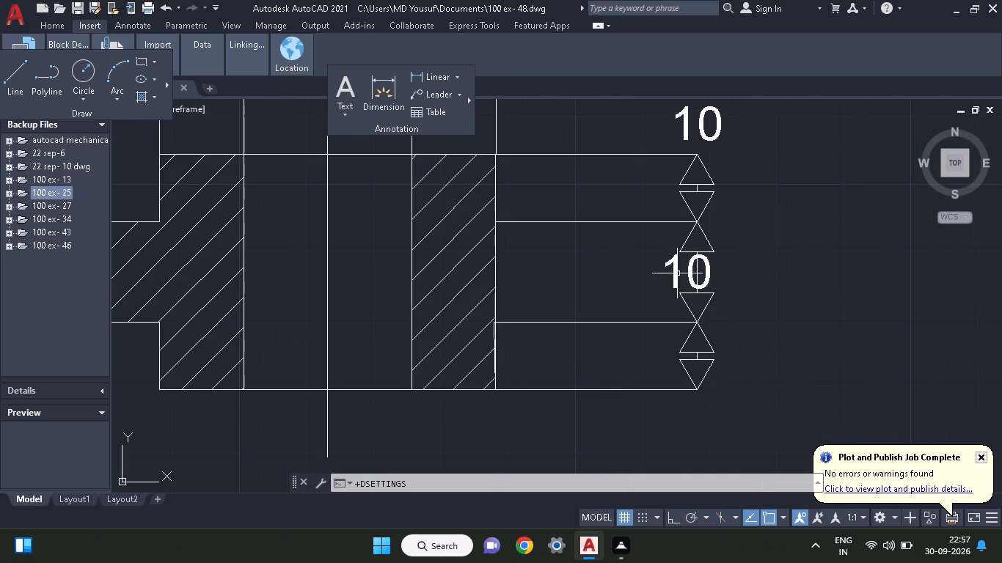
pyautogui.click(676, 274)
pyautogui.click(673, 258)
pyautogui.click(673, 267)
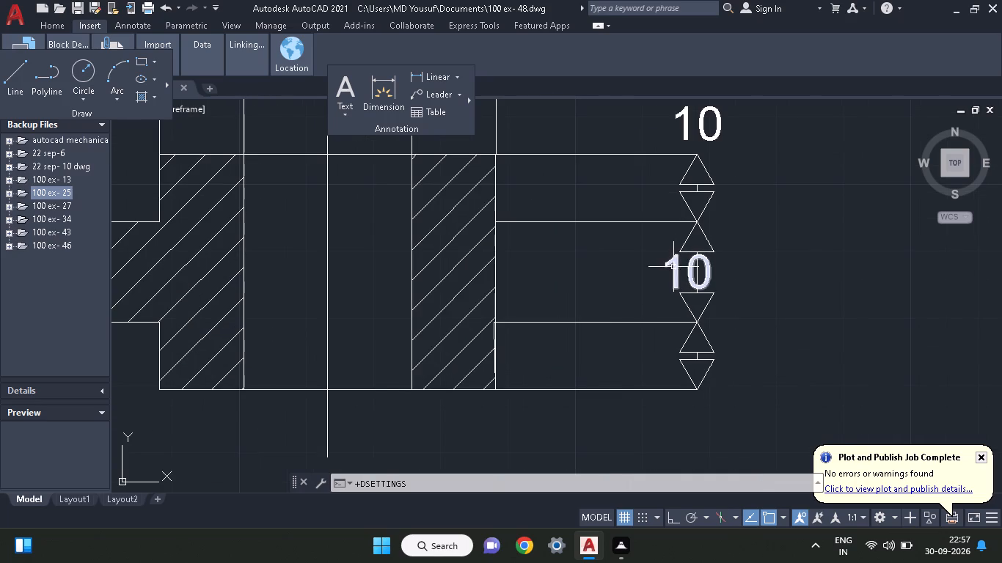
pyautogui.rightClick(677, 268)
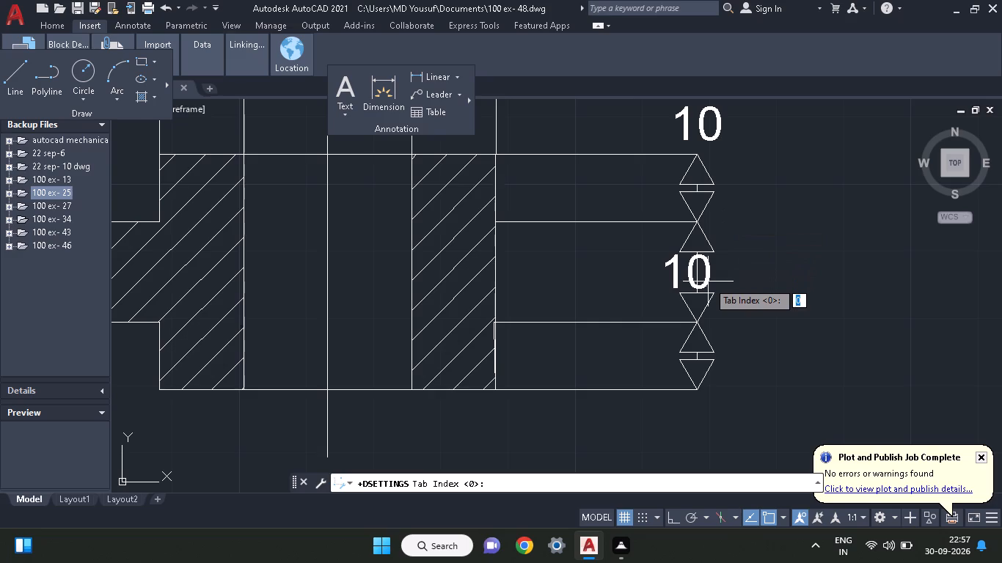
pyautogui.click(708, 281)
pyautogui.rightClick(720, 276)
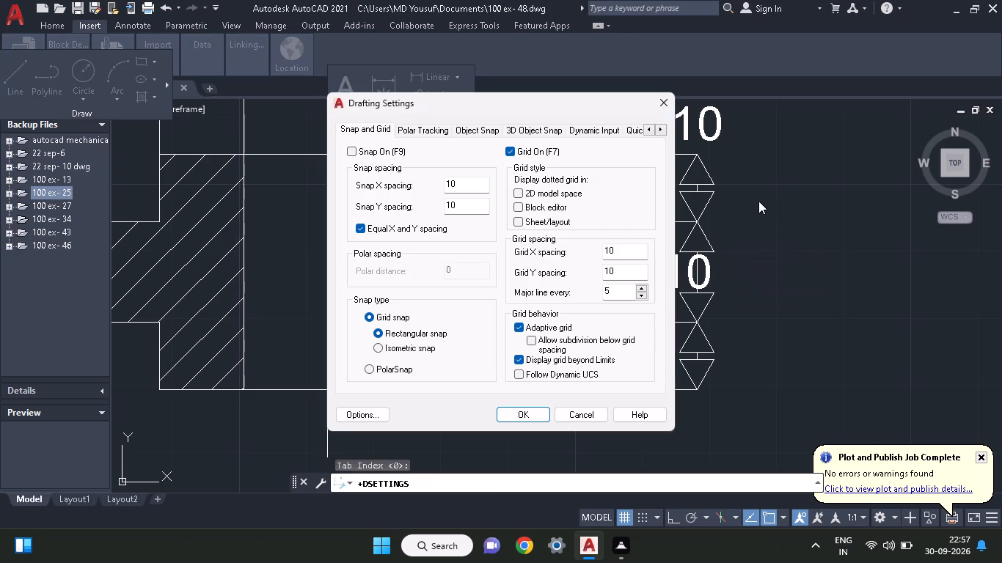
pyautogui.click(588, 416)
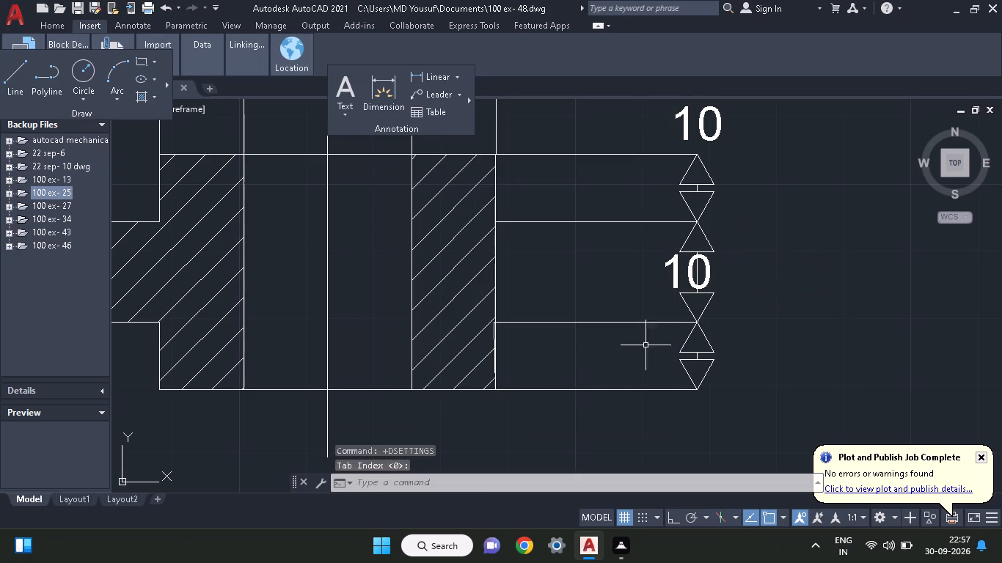
# Scale the 10 label beside the middle arrows of the vertical dimension stack down to less than half its size.
pyautogui.click(709, 281)
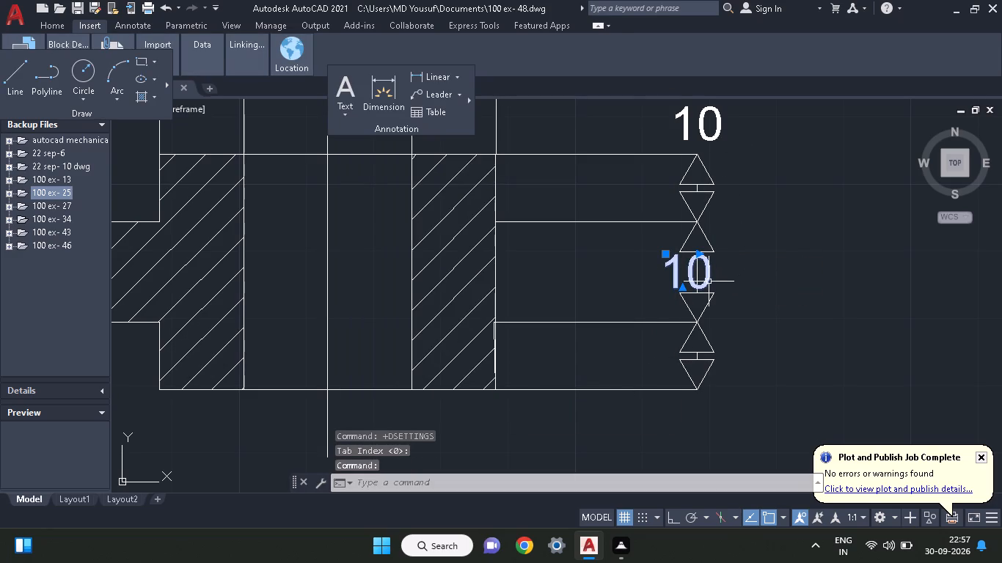
pyautogui.rightClick(709, 281)
pyautogui.click(727, 297)
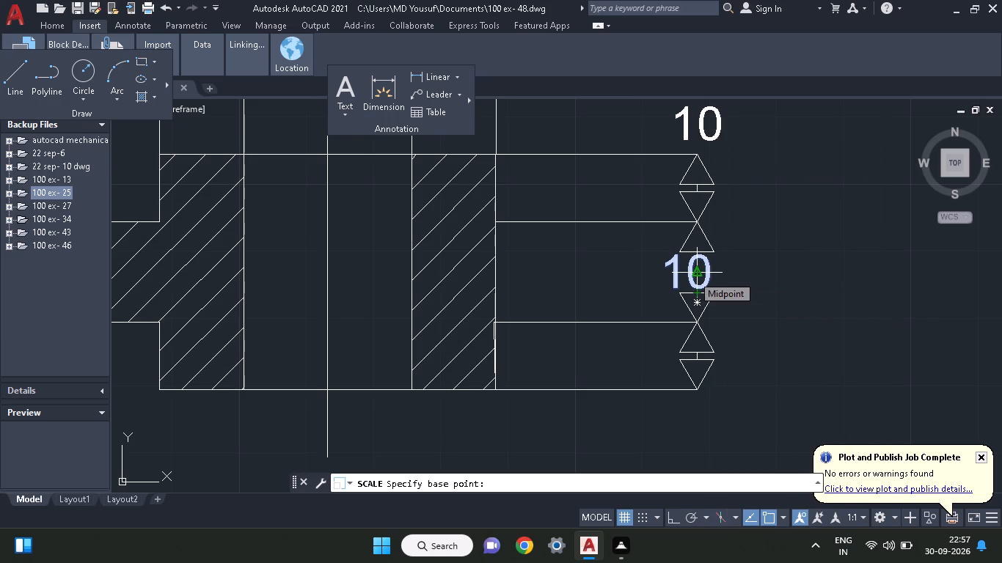
pyautogui.click(665, 261)
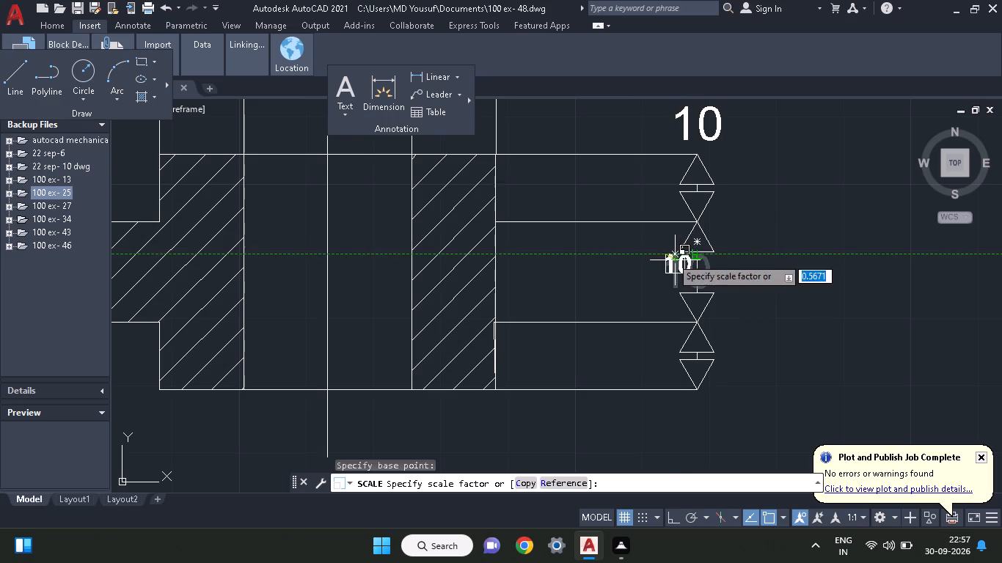
pyautogui.click(671, 257)
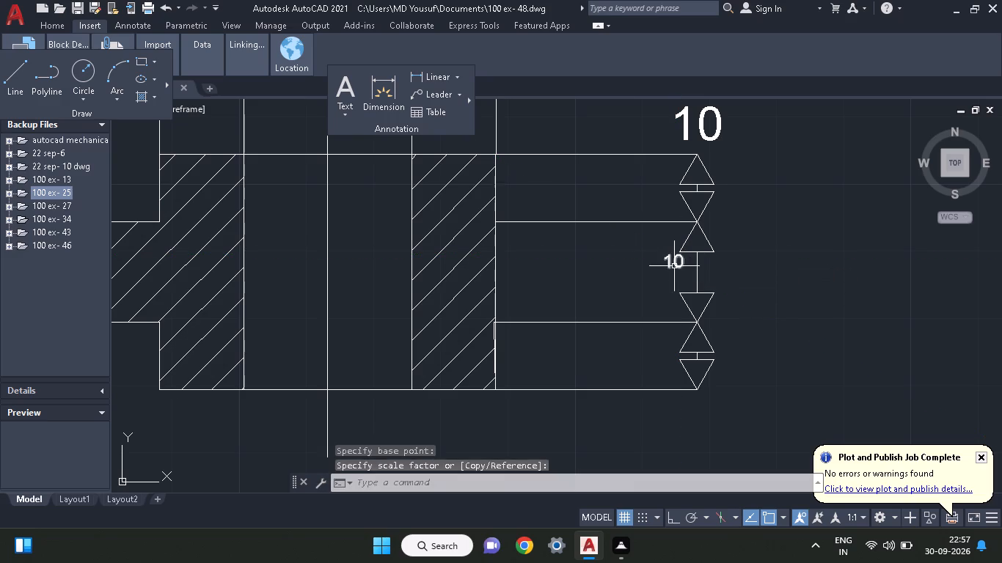
# Move the reduced 10 label onto the vertical dimension line, centred between the two middle arrowheads.
pyautogui.click(674, 266)
pyautogui.rightClick(651, 222)
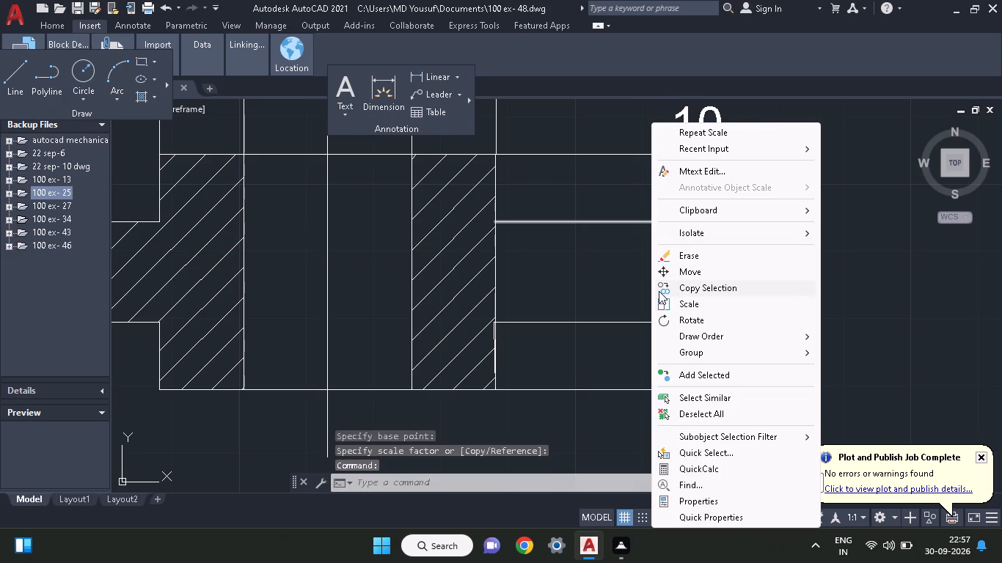
pyautogui.click(673, 266)
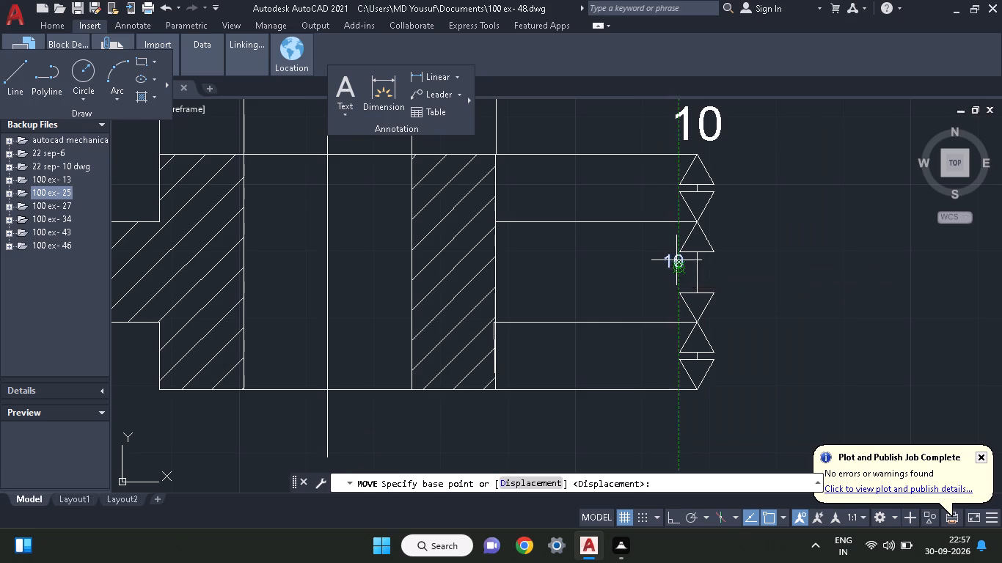
pyautogui.click(675, 260)
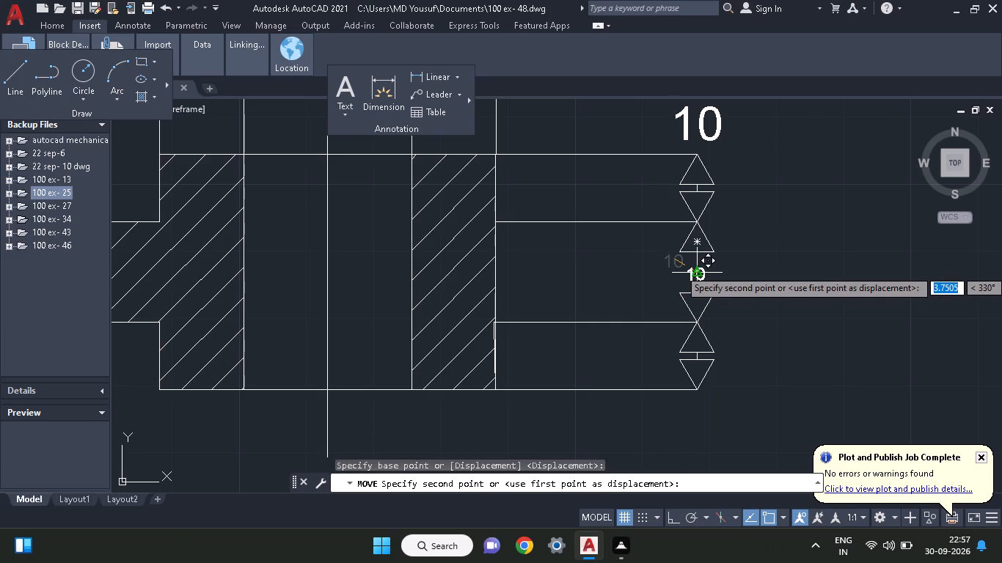
pyautogui.click(693, 269)
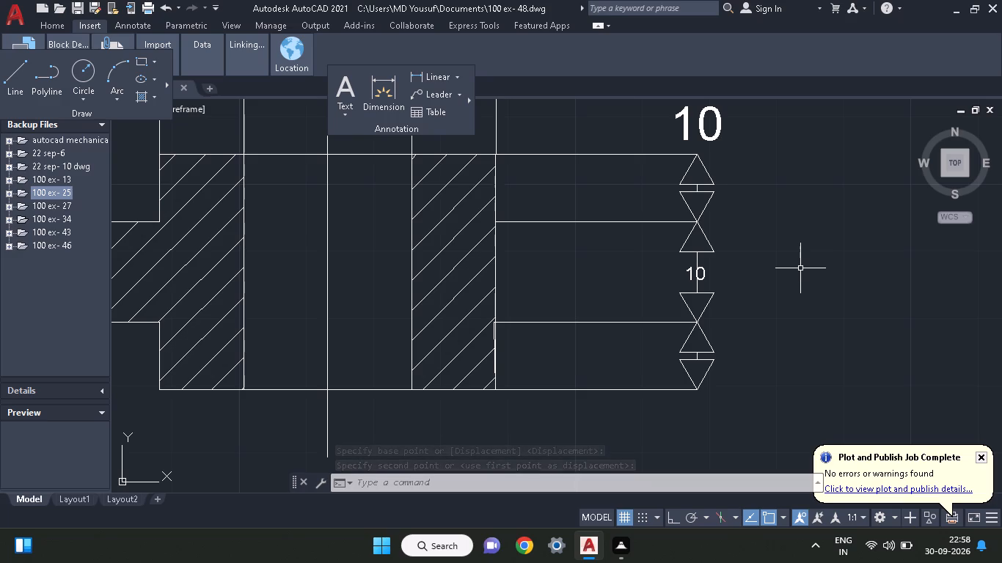
# Trim the piece of vertical dimension line that runs through the reduced 10 label.
pyautogui.write('TR')
pyautogui.click(833, 301)
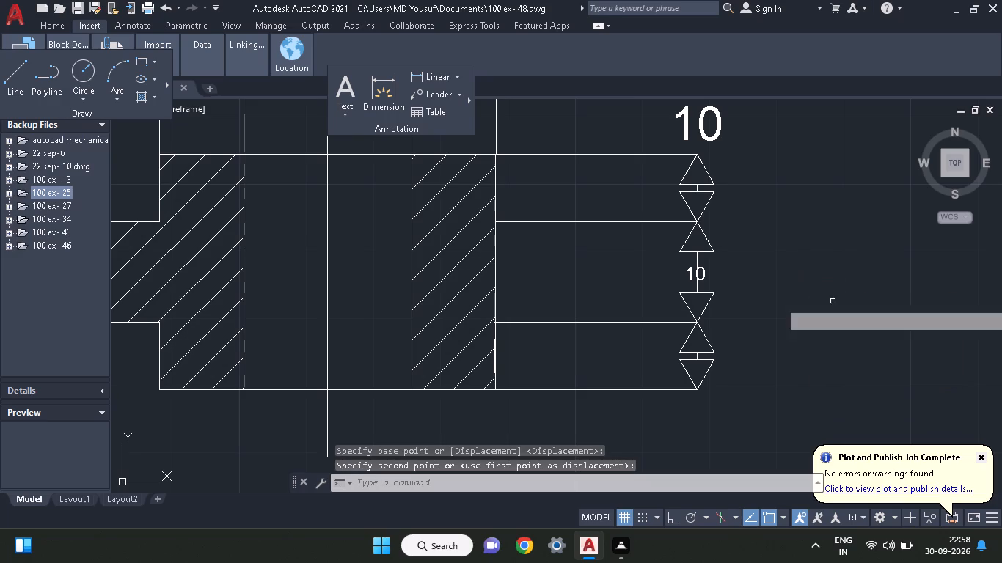
pyautogui.moveTo(721, 272); pyautogui.dragTo(714, 272)
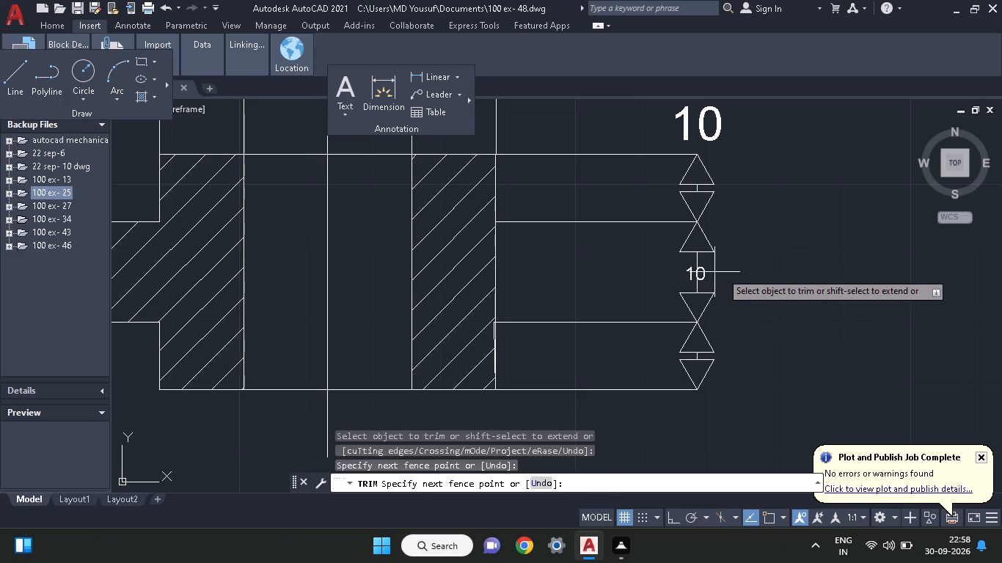
pyautogui.moveTo(714, 272); pyautogui.dragTo(646, 272)
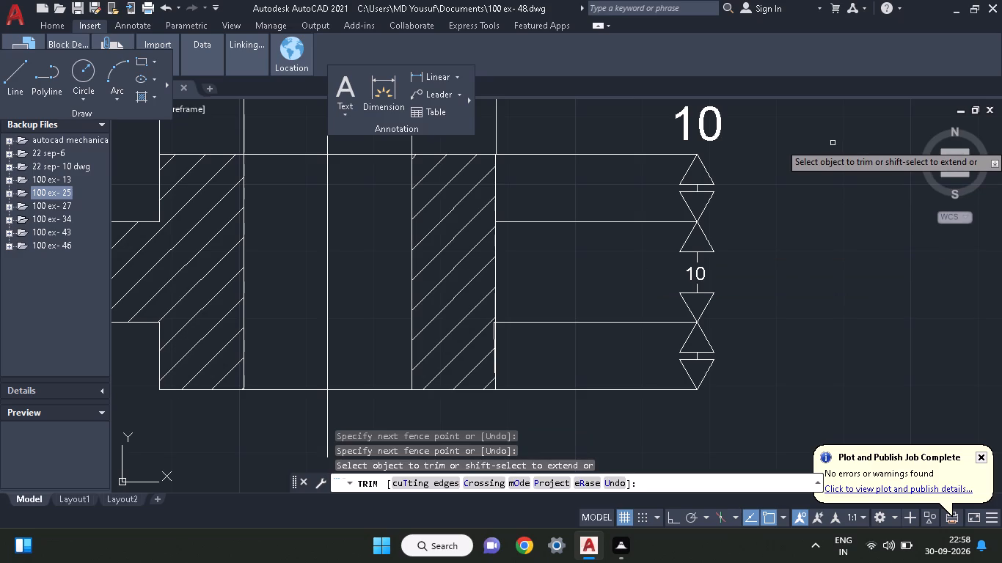
pyautogui.rightClick(783, 266)
pyautogui.click(802, 269)
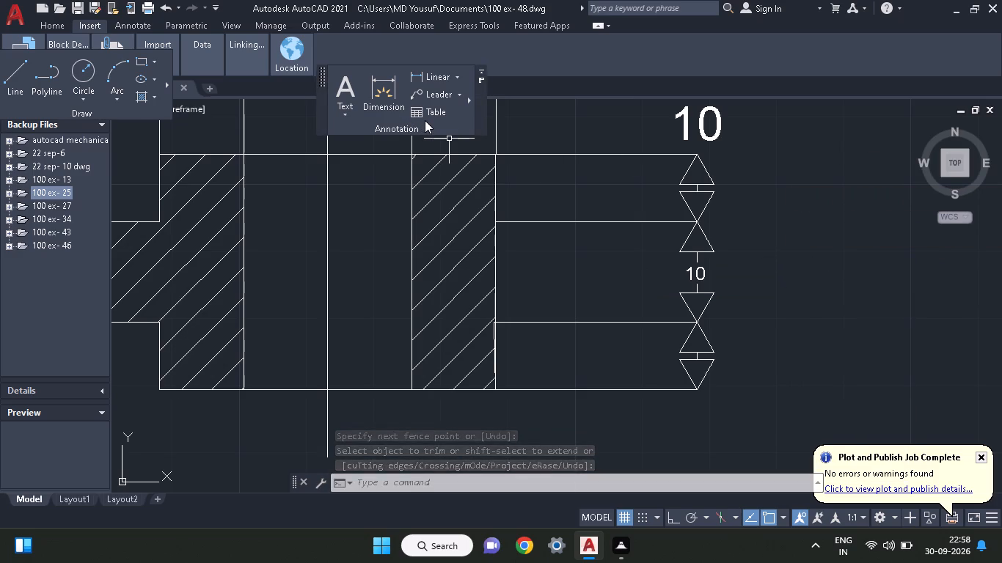
# Hatch all six arrowheads of the vertical dimension stack beside the hub with the SOLID pattern.
pyautogui.press('h')
pyautogui.press('space')
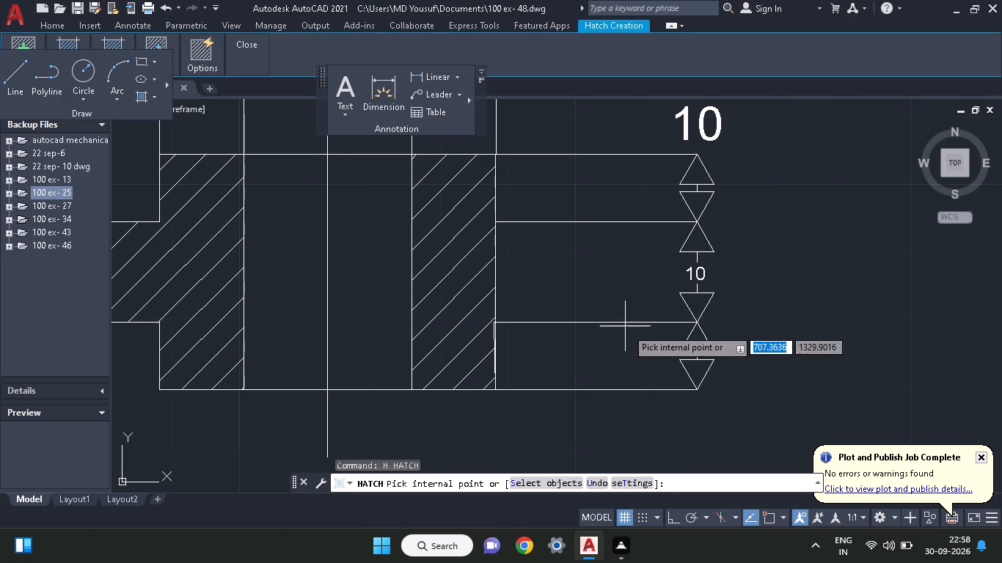
pyautogui.click(73, 42)
pyautogui.click(80, 108)
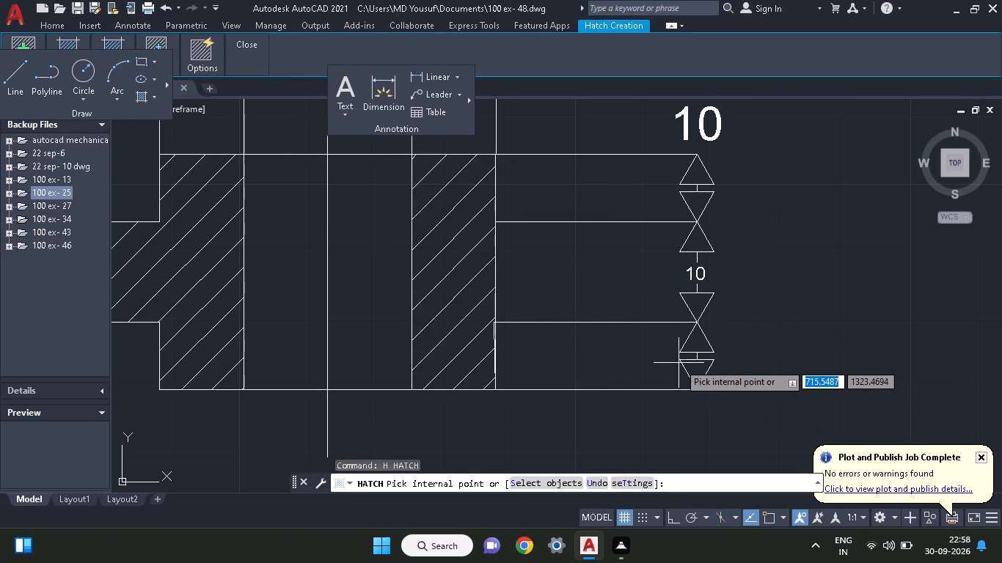
pyautogui.click(701, 369)
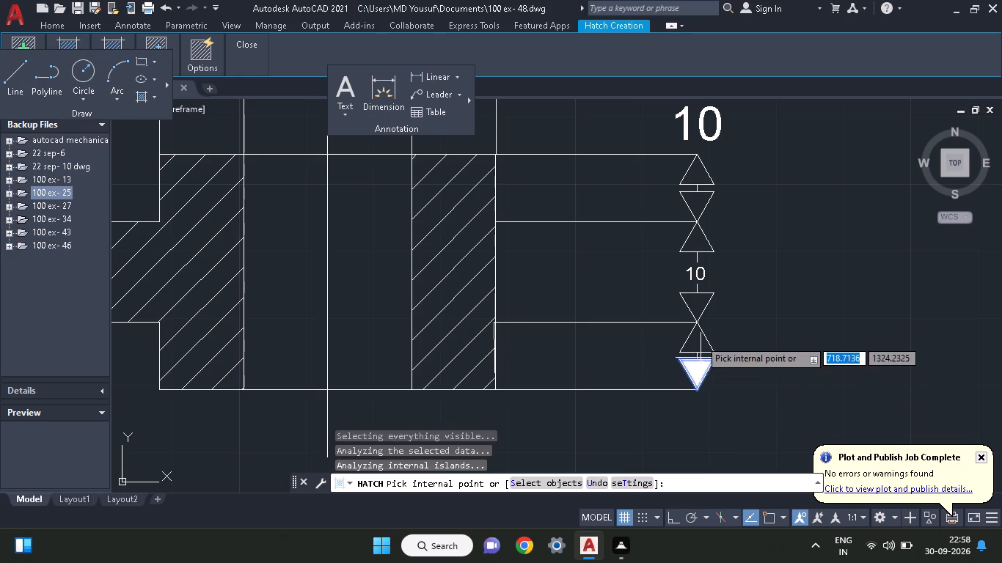
pyautogui.click(697, 338)
pyautogui.click(697, 313)
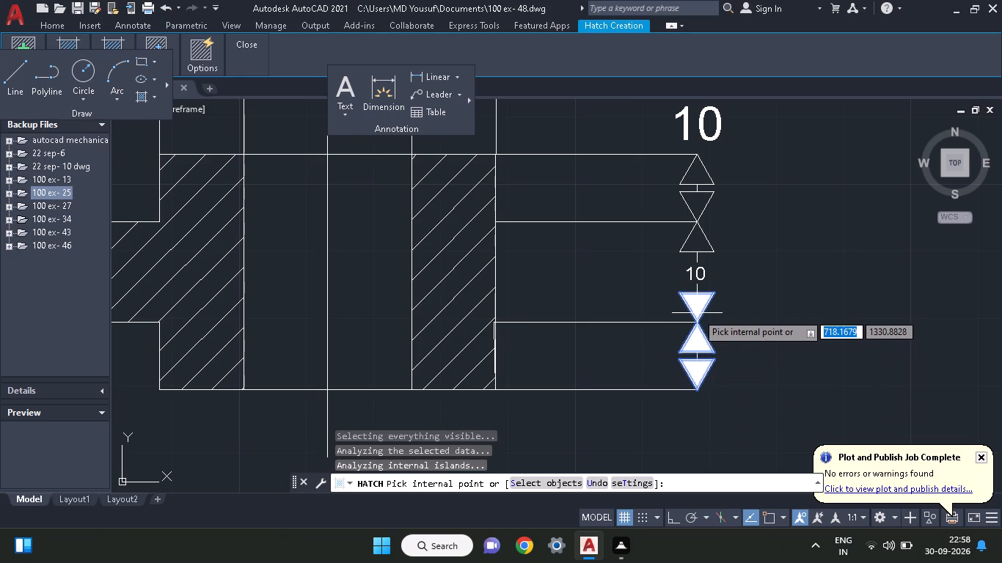
pyautogui.click(691, 236)
pyautogui.click(693, 214)
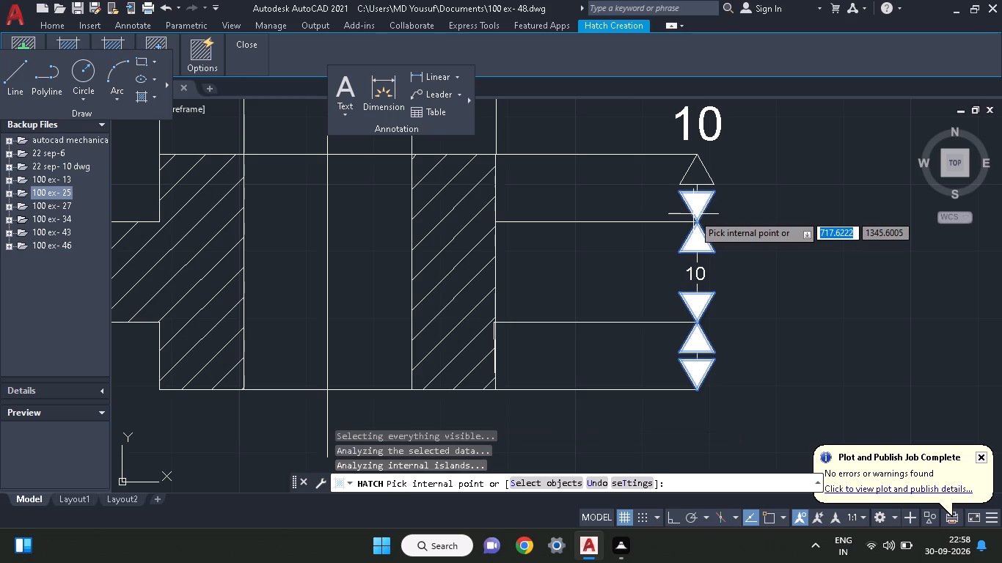
pyautogui.click(700, 162)
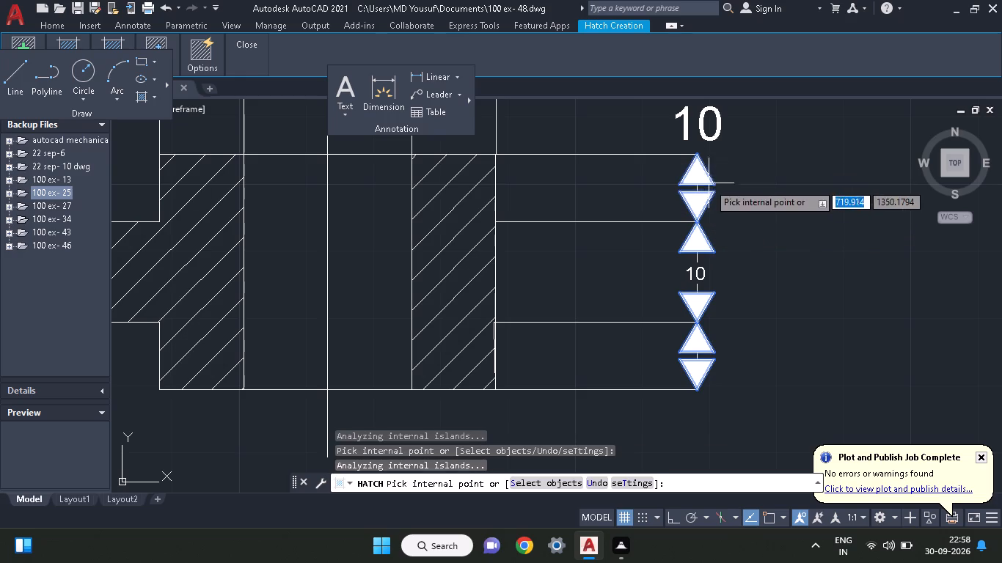
# Fill the arrowheads of the lower 10, the 150 angle and the 15 dimensions around the angled arm with the SOLID hatch.
pyautogui.moveTo(778, 267); pyautogui.dragTo(972, 265, button='middle')
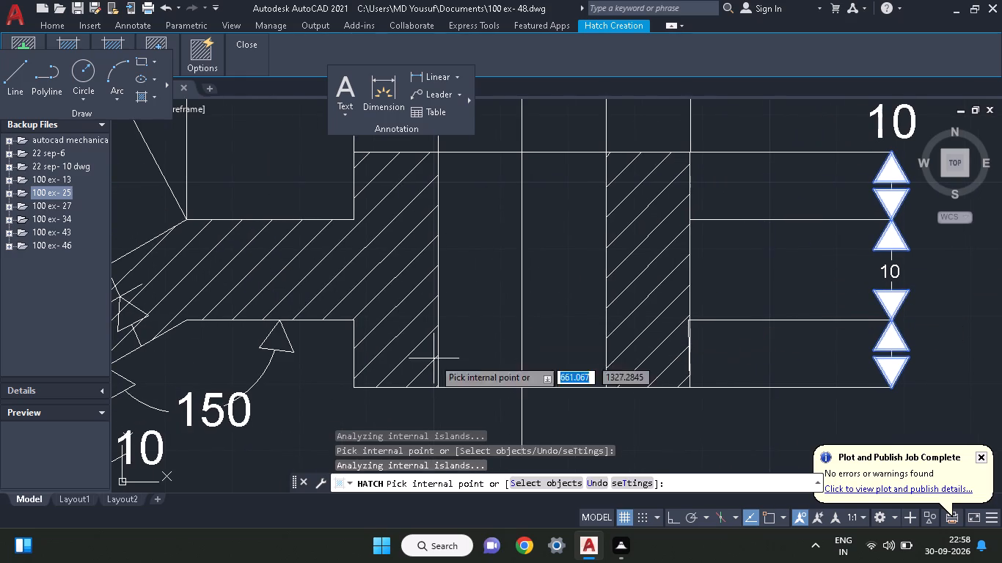
pyautogui.moveTo(228, 444); pyautogui.dragTo(557, 311, button='middle')
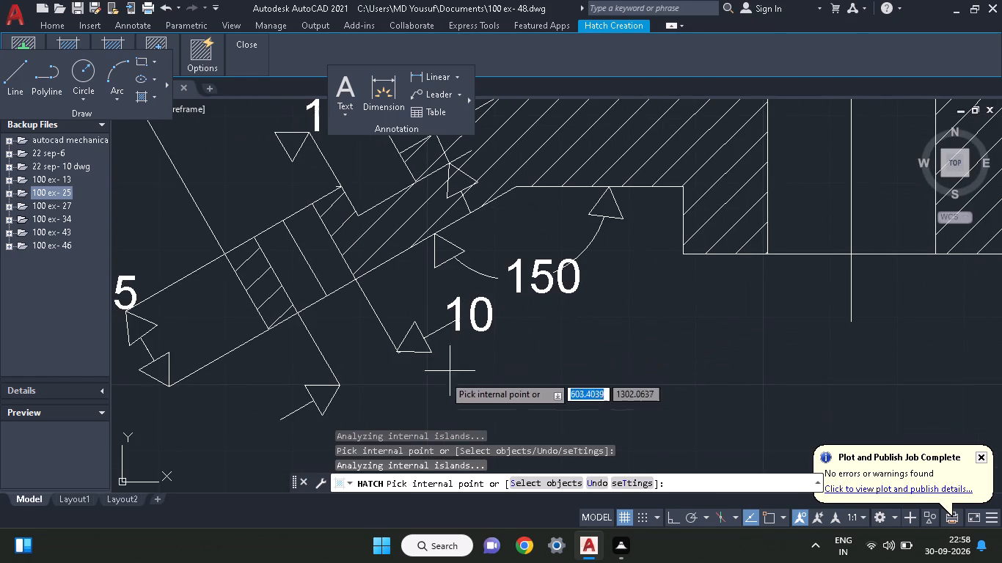
pyautogui.click(326, 392)
pyautogui.click(412, 334)
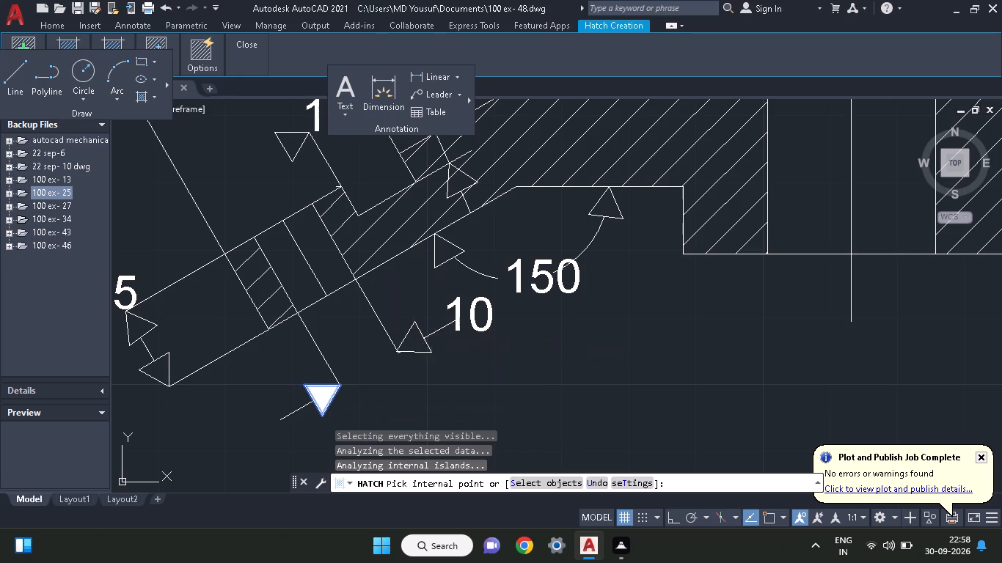
pyautogui.click(439, 261)
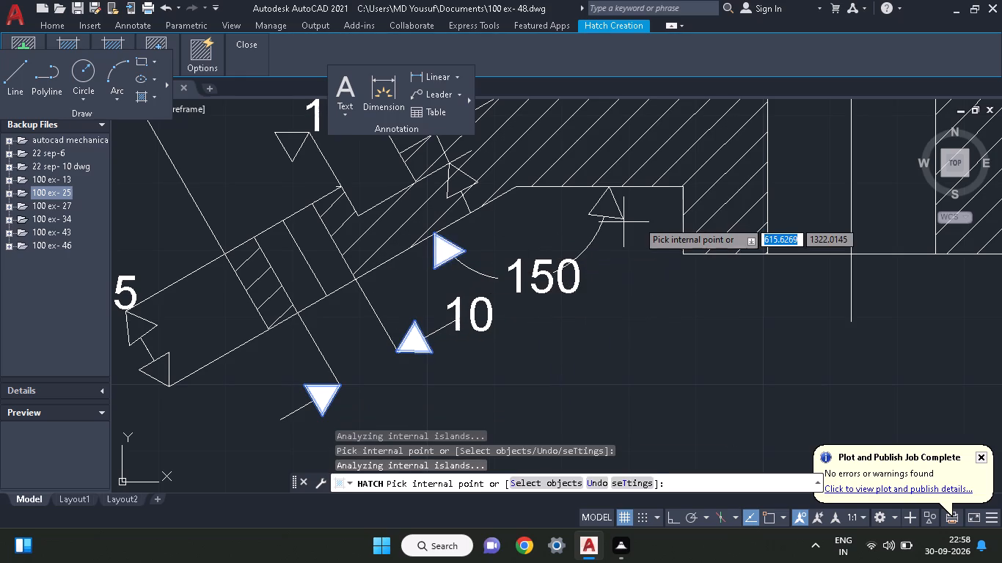
pyautogui.click(609, 216)
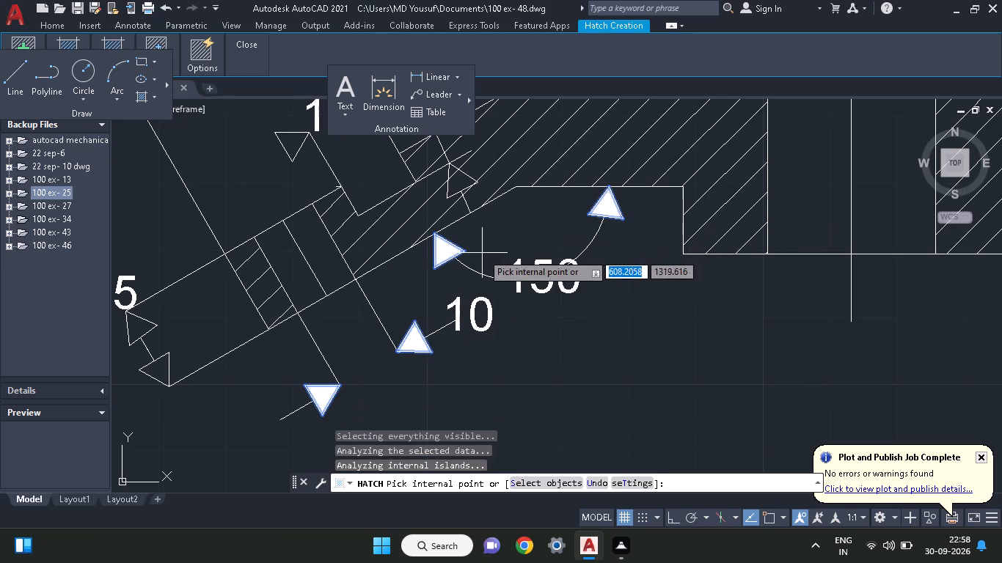
pyautogui.moveTo(482, 253); pyautogui.dragTo(590, 277, button='middle')
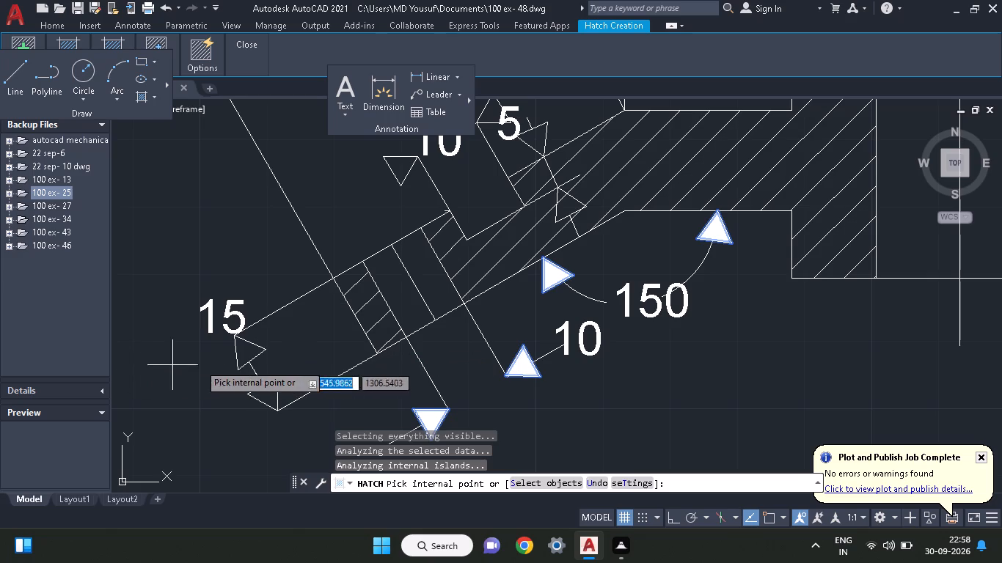
pyautogui.click(244, 358)
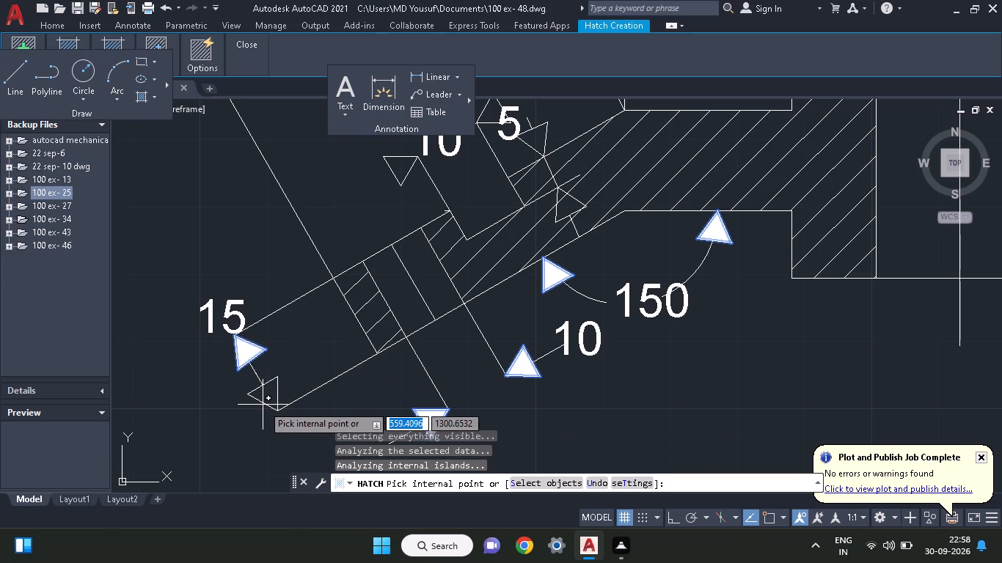
pyautogui.click(264, 394)
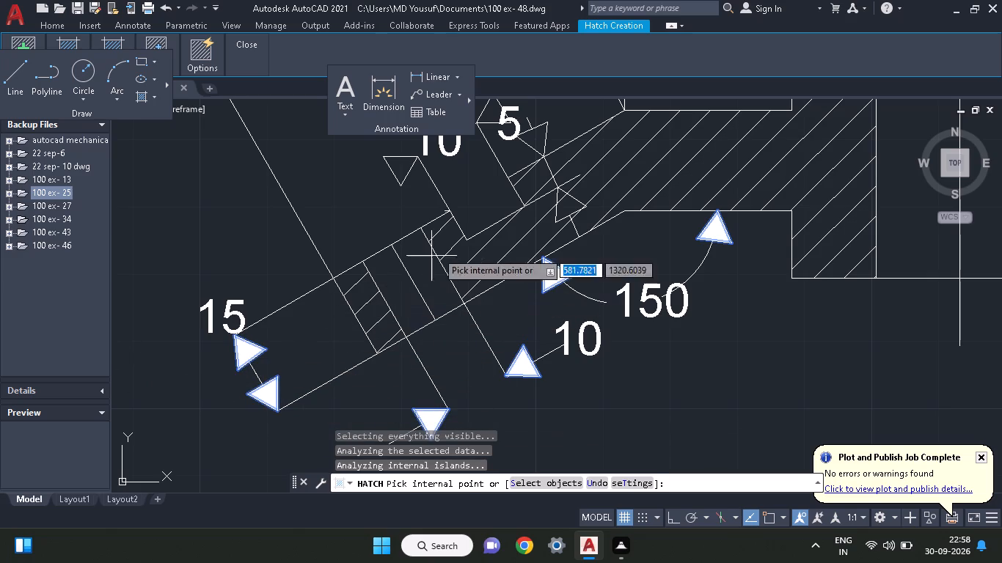
# Add SOLID hatch to the arrowheads of the 10 dimension above the arm and both arrowheads of the slanted 50 dimension.
pyautogui.moveTo(425, 175); pyautogui.dragTo(348, 345, button='middle')
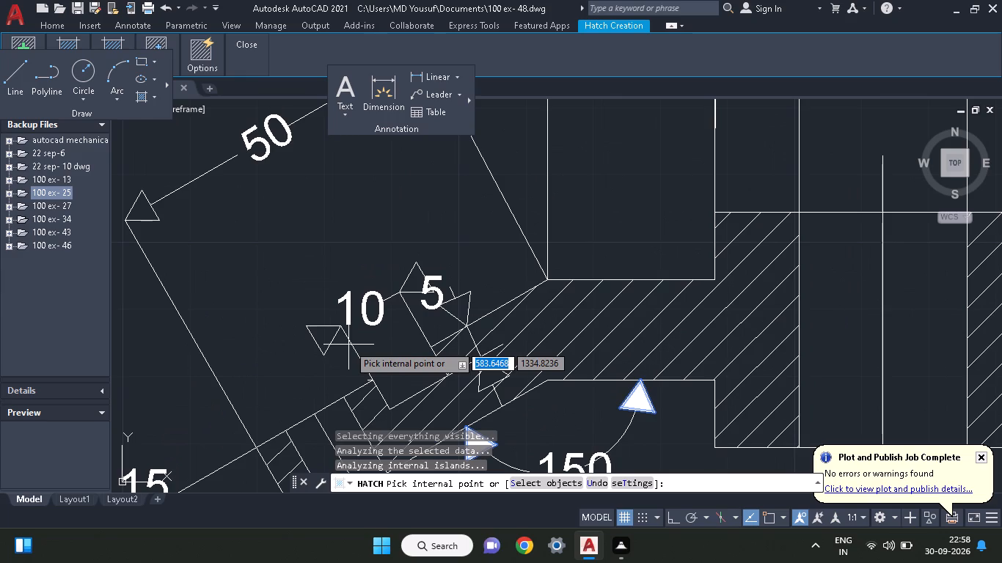
pyautogui.click(324, 345)
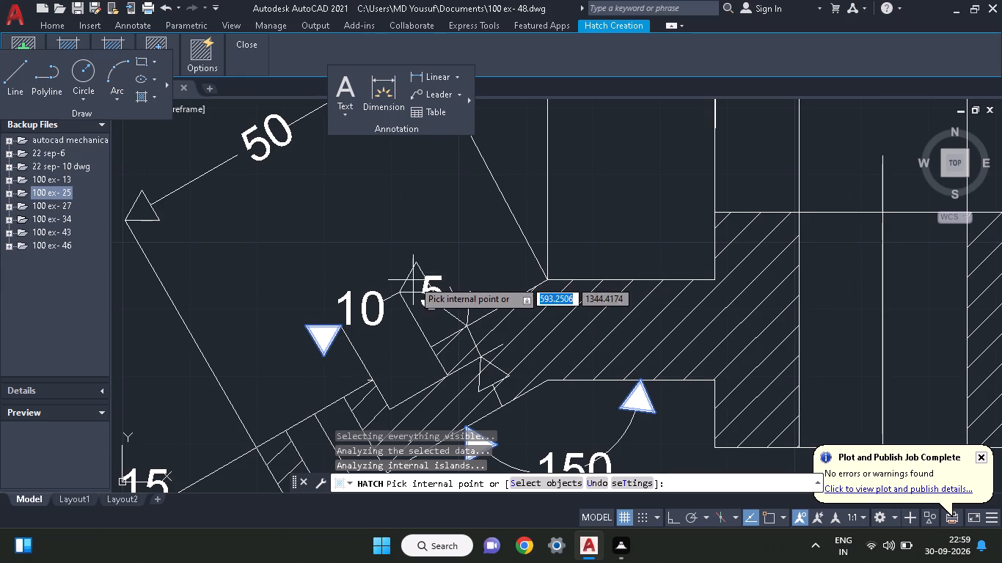
pyautogui.click(413, 280)
pyautogui.click(420, 284)
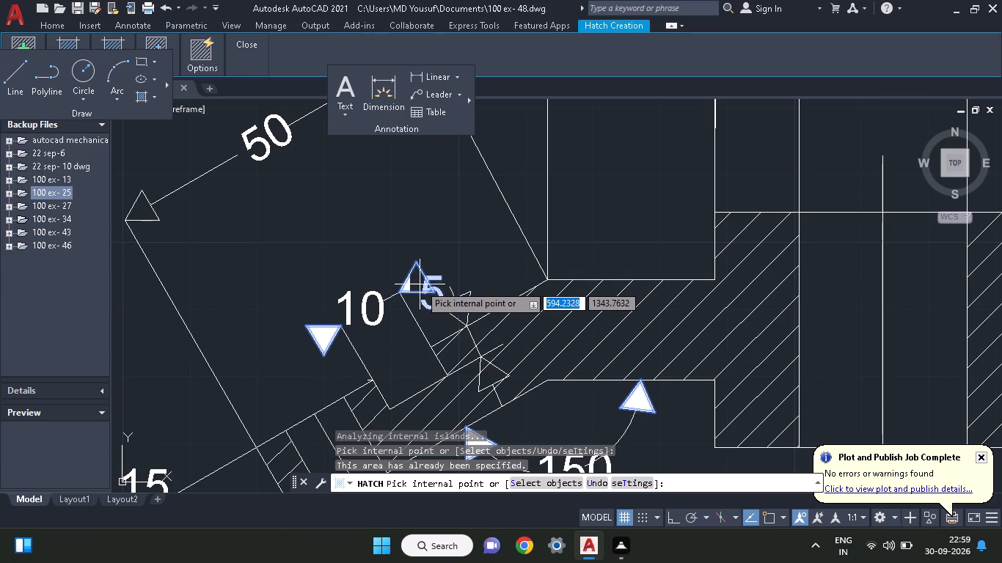
pyautogui.click(139, 213)
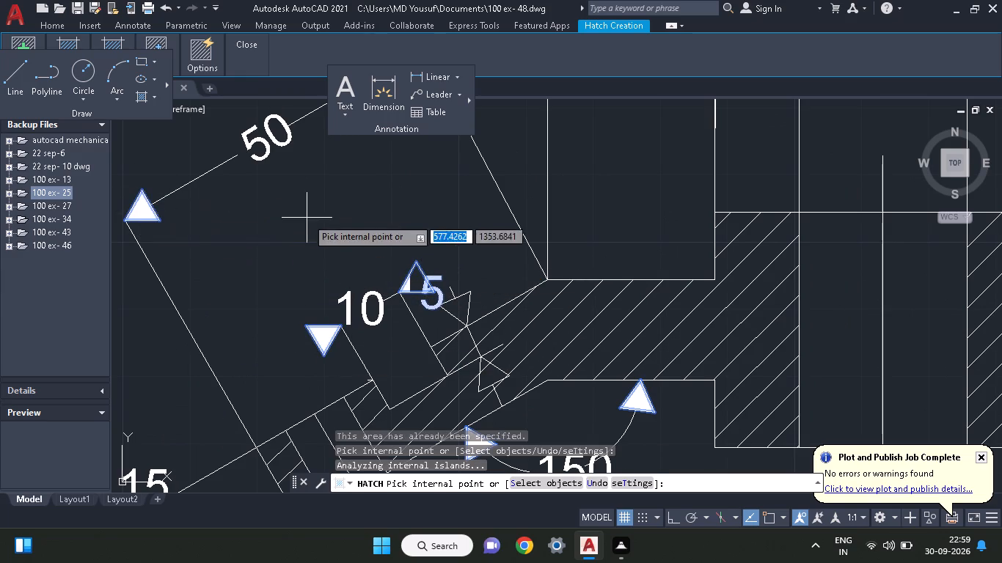
pyautogui.moveTo(312, 219); pyautogui.dragTo(268, 344, button='middle')
pyautogui.click(365, 181)
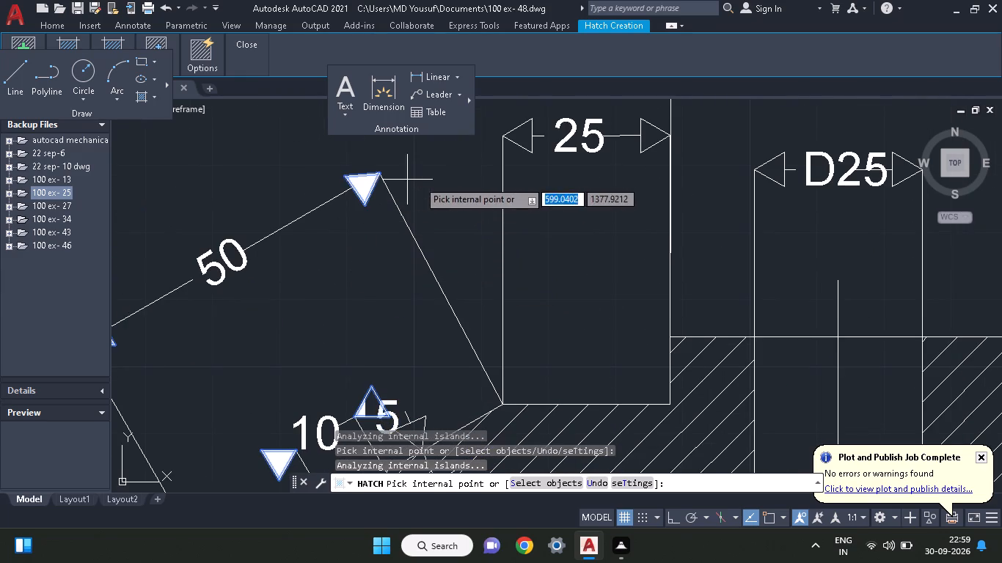
# Fill both arrowheads of the horizontal 25 dimension and both arrowheads of the D50 dimension with the SOLID hatch.
pyautogui.moveTo(419, 181); pyautogui.dragTo(278, 309, button='middle')
pyautogui.click(389, 260)
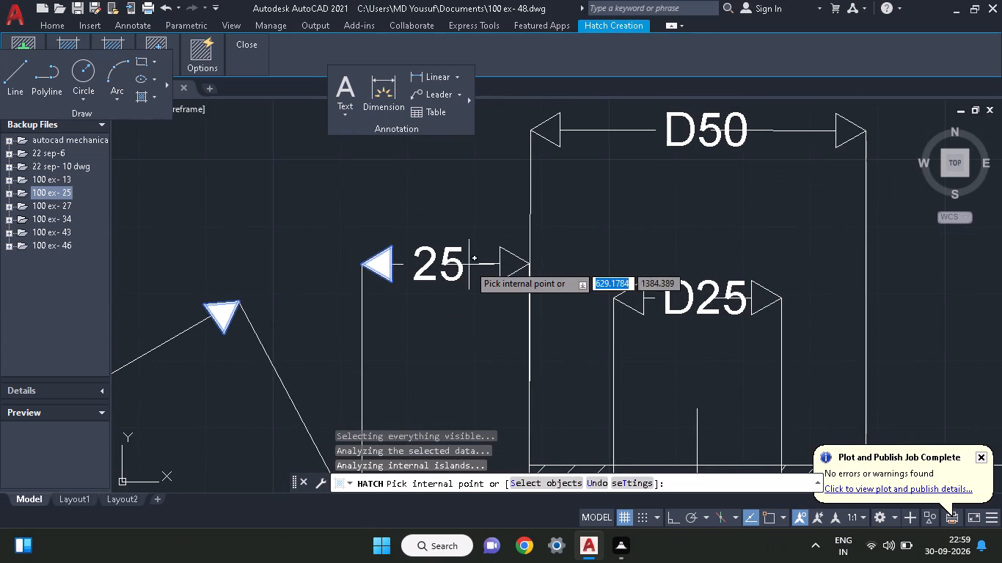
pyautogui.click(511, 262)
pyautogui.moveTo(529, 232); pyautogui.dragTo(364, 240, button='middle')
pyautogui.moveTo(438, 172); pyautogui.dragTo(415, 291, button='middle')
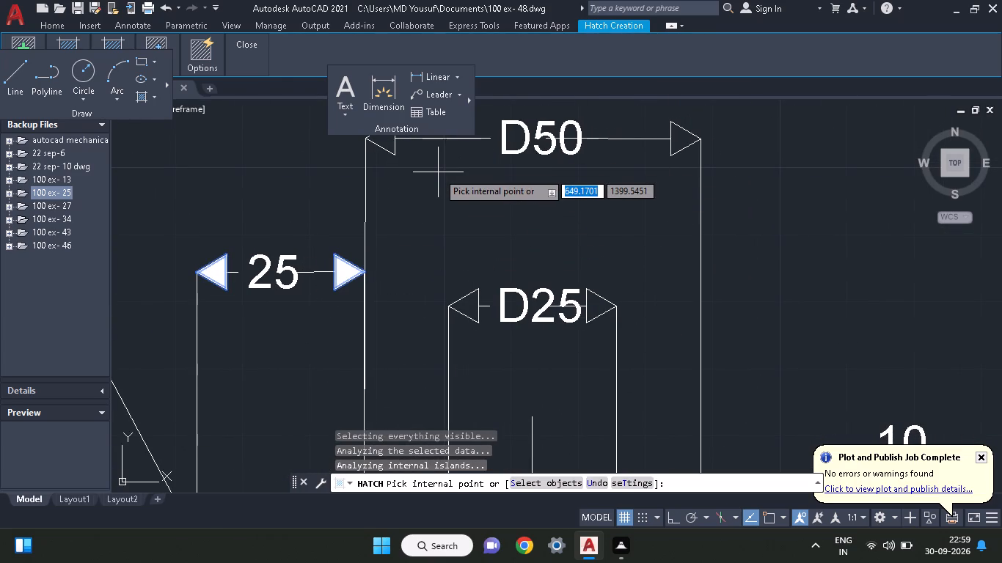
pyautogui.moveTo(415, 291); pyautogui.dragTo(412, 299, button='middle')
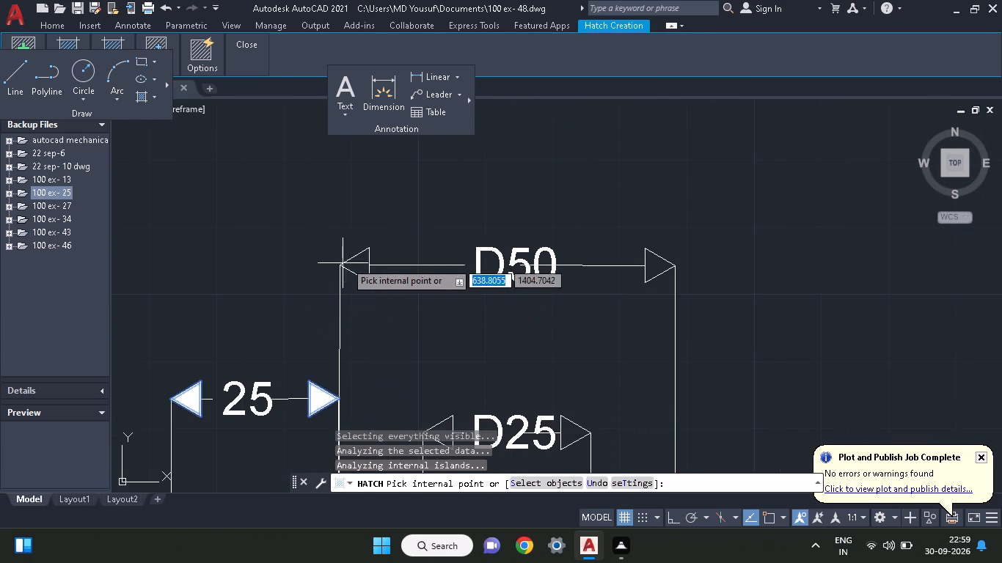
pyautogui.click(359, 259)
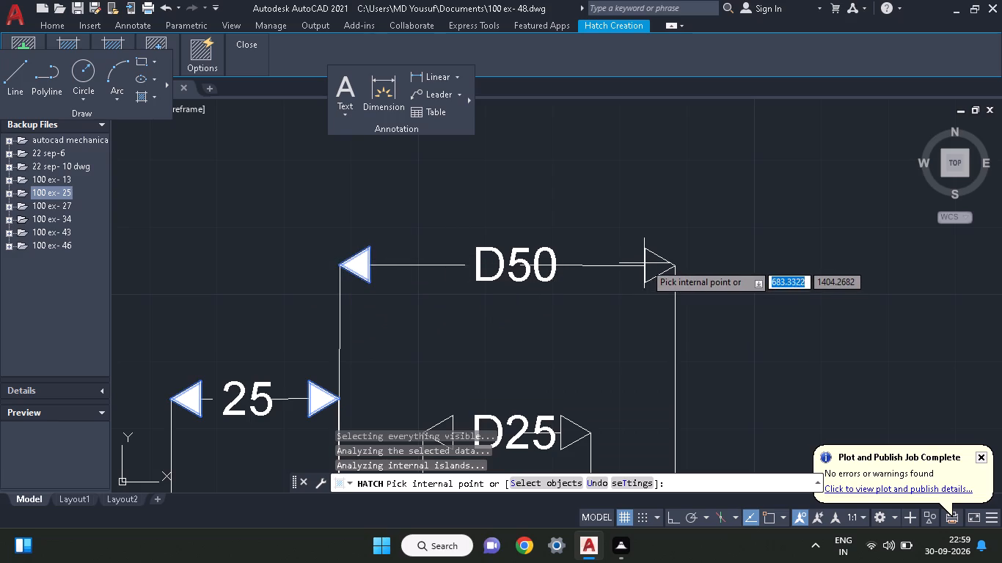
pyautogui.click(654, 263)
# Fill both arrowheads of the D25 dimension above the hub bore with the SOLID hatch and finish the hatch.
pyautogui.moveTo(623, 322); pyautogui.dragTo(638, 238, button='middle')
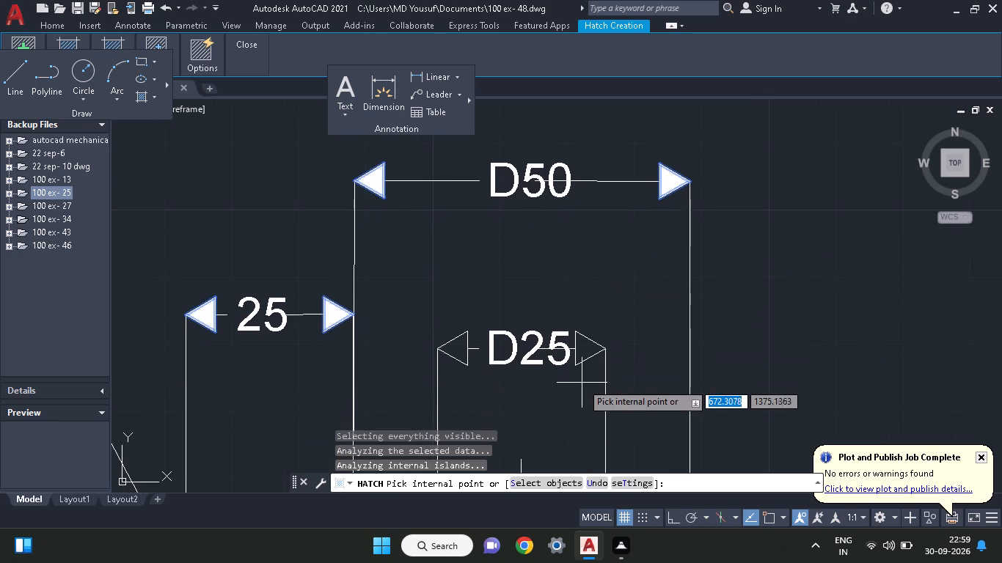
pyautogui.click(588, 349)
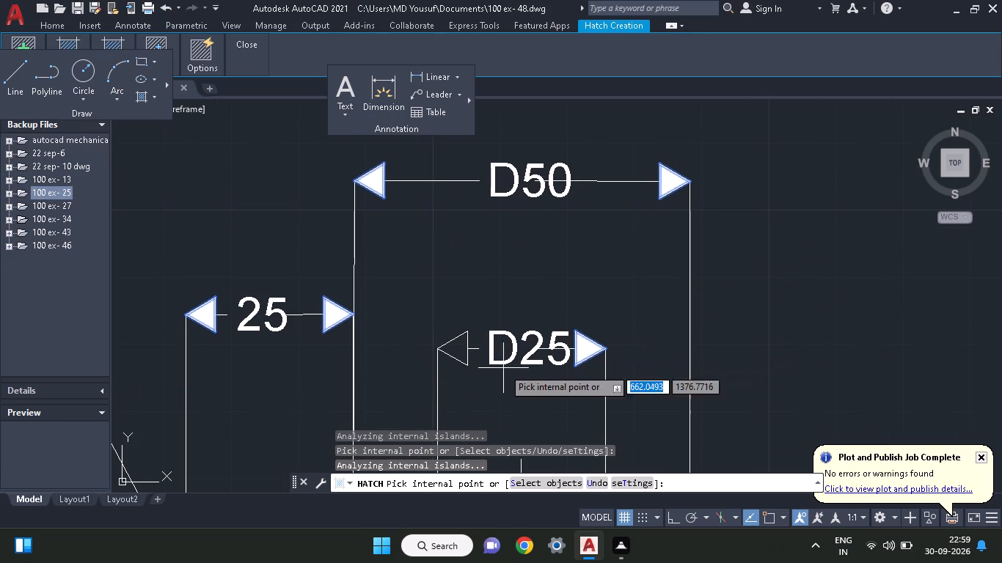
pyautogui.click(453, 353)
pyautogui.moveTo(497, 397); pyautogui.dragTo(497, 394, button='middle')
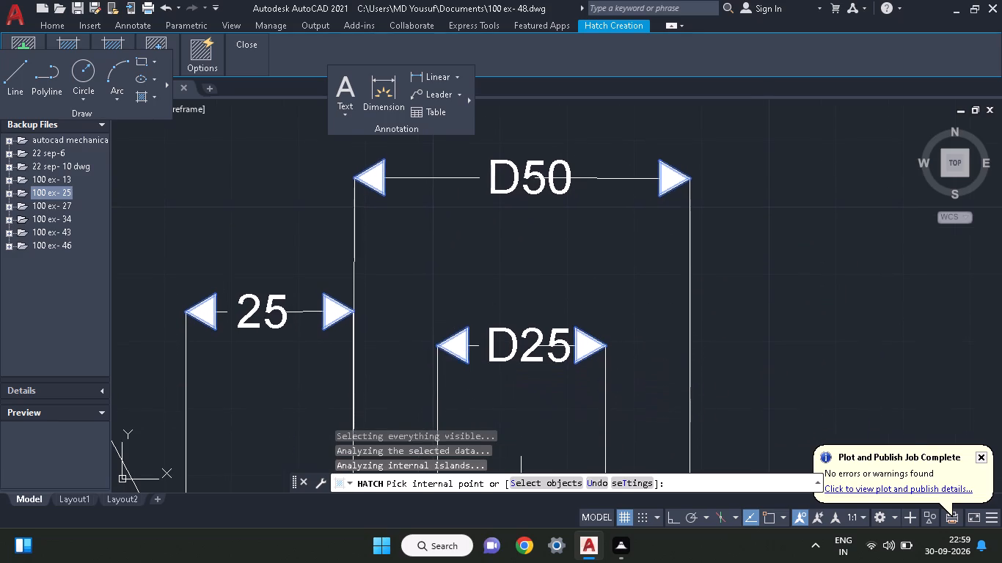
pyautogui.moveTo(497, 394); pyautogui.dragTo(513, 136, button='middle')
pyautogui.moveTo(662, 367); pyautogui.dragTo(821, 221, button='middle')
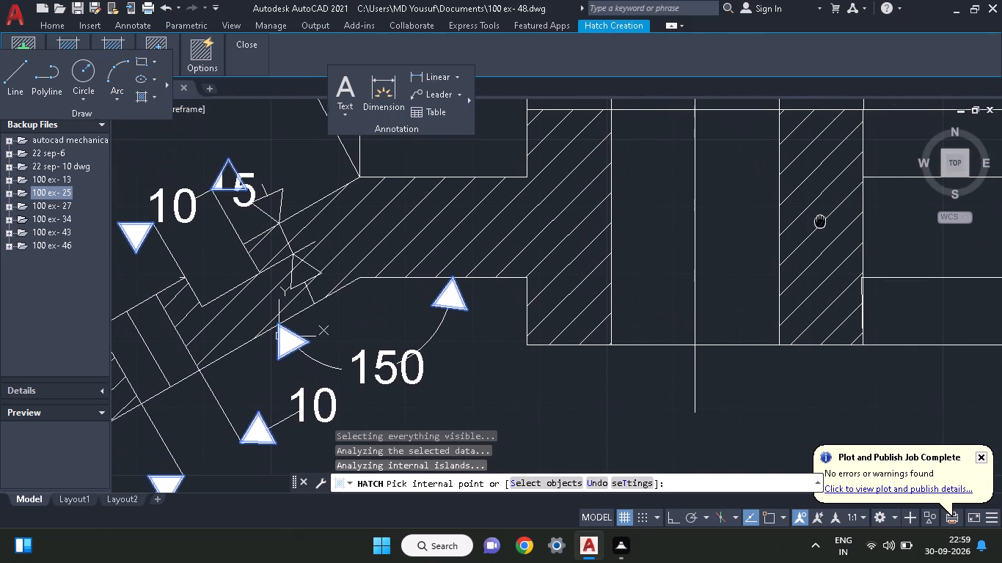
pyautogui.moveTo(821, 221); pyautogui.dragTo(825, 265, button='middle')
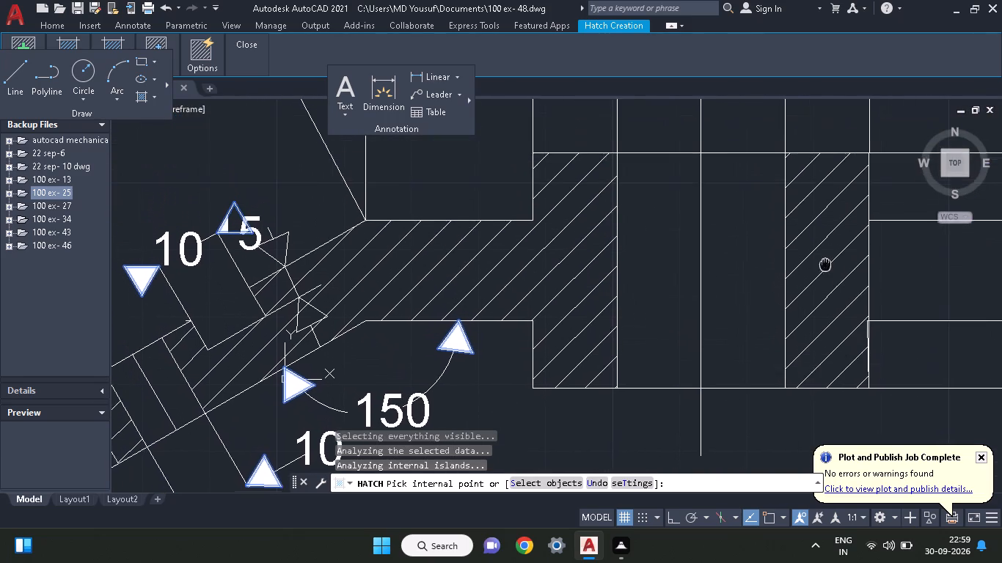
pyautogui.moveTo(825, 265); pyautogui.dragTo(866, 315, button='middle')
pyautogui.rightClick(223, 213)
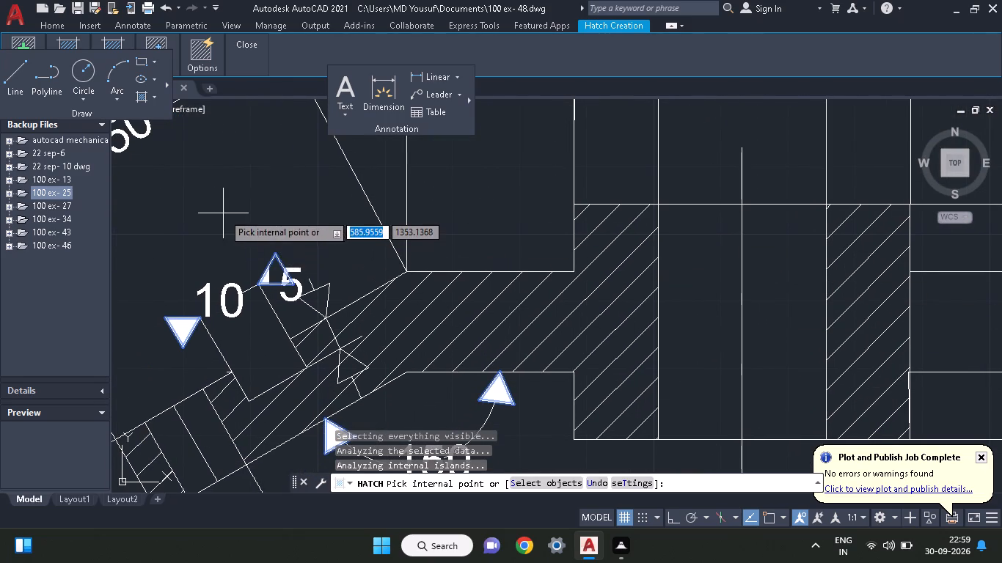
pyautogui.click(235, 223)
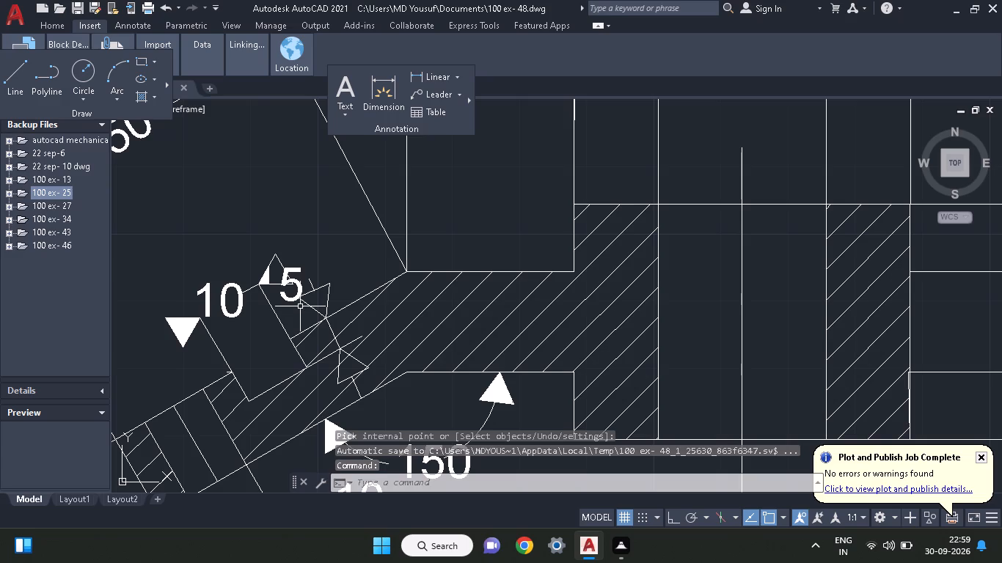
# Move the 5 label about 9 units up and to the right, clear of the neighbouring arrowheads above the arm.
pyautogui.click(300, 293)
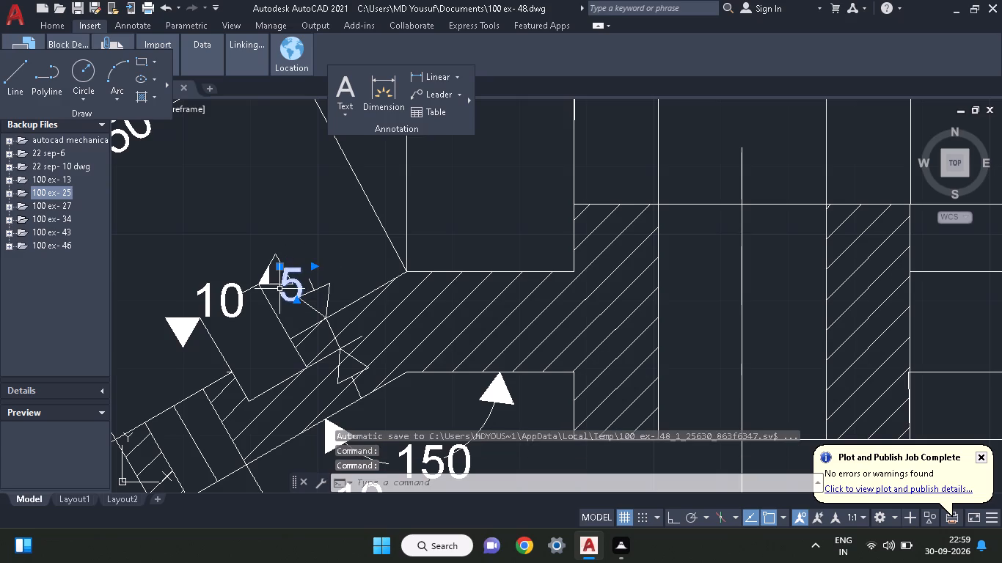
pyautogui.rightClick(297, 260)
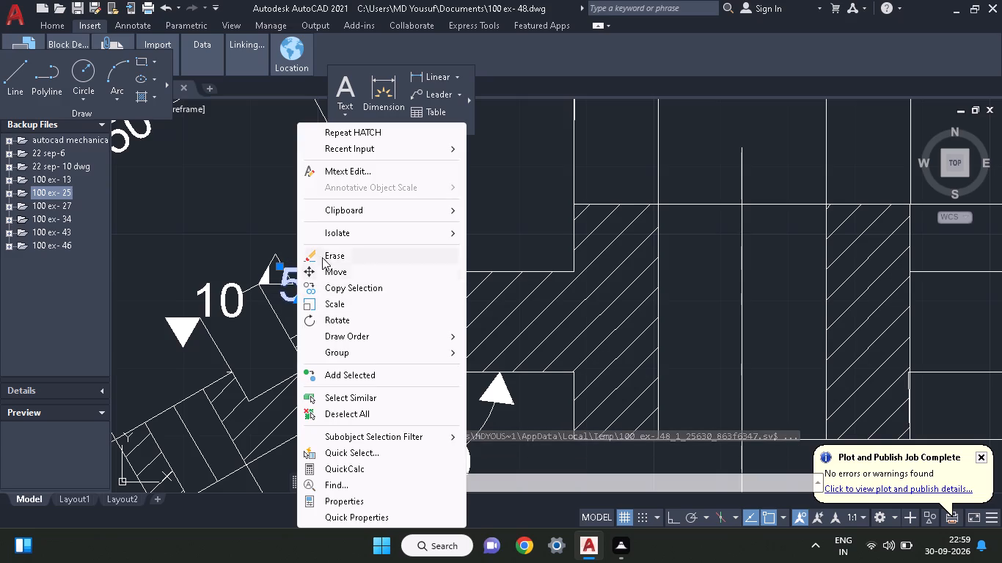
pyautogui.click(322, 271)
pyautogui.click(294, 296)
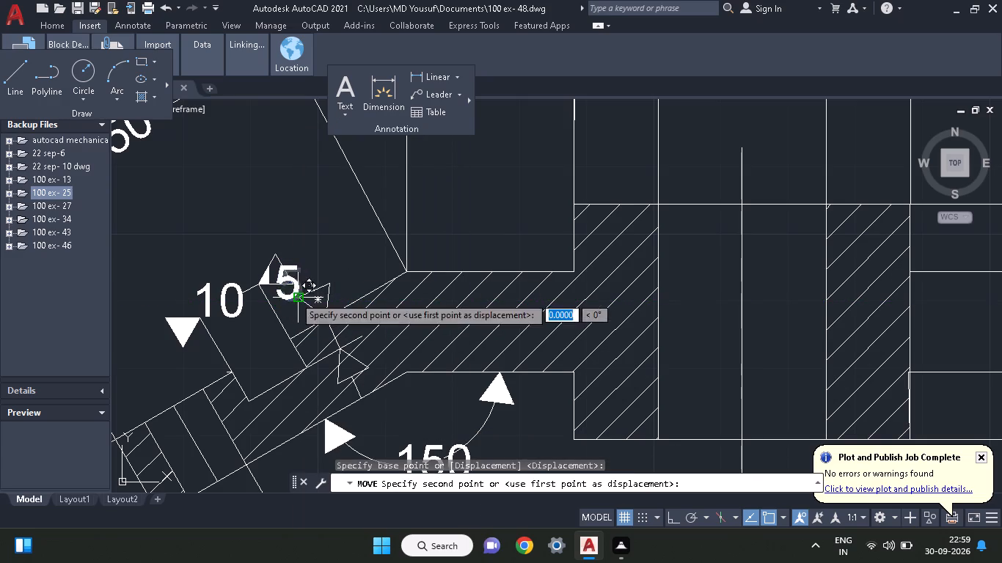
pyautogui.click(356, 282)
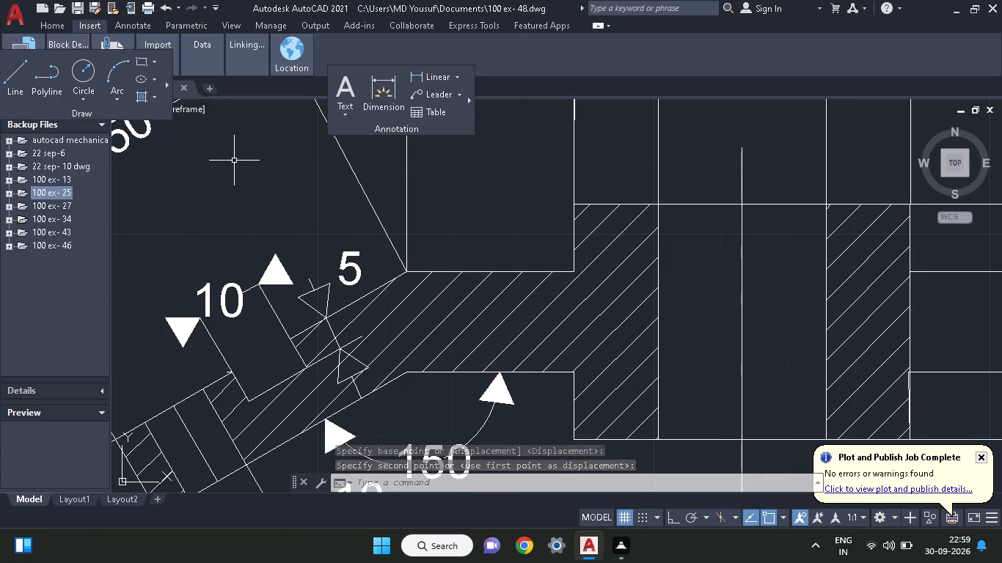
# Hatch the two arrowheads of the 5 dimension across the angled arm with the SOLID pattern.
pyautogui.write('H')
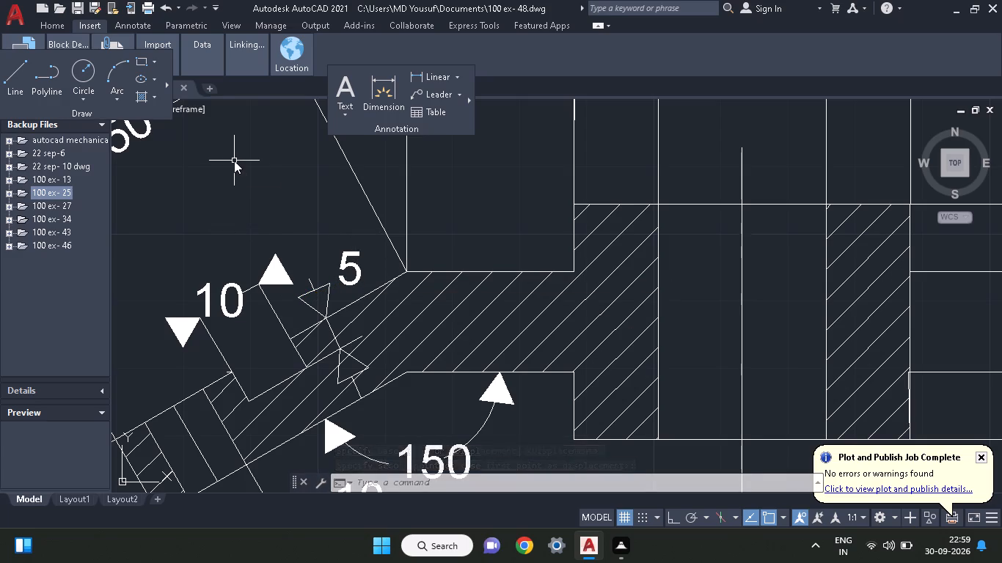
pyautogui.press('space')
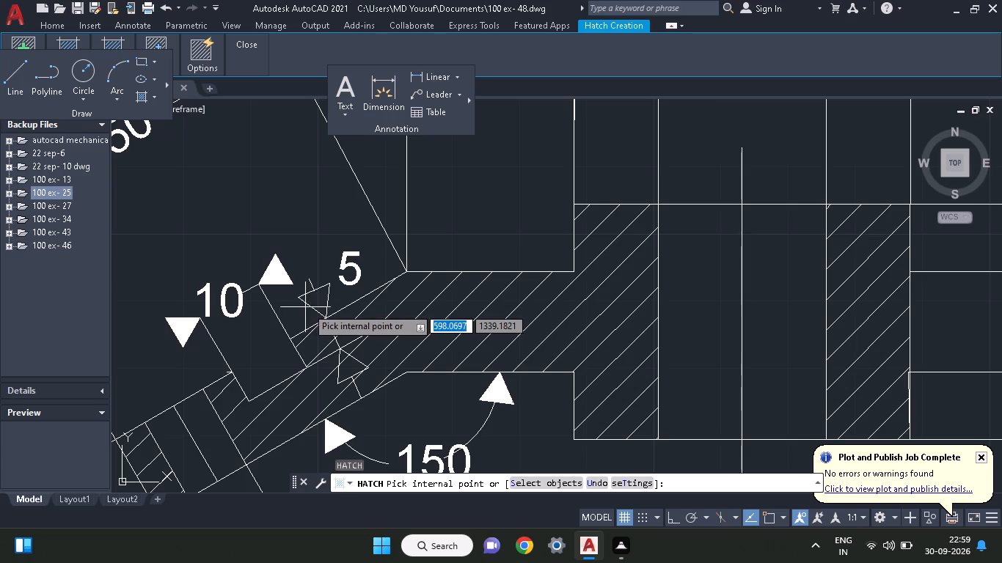
pyautogui.click(66, 45)
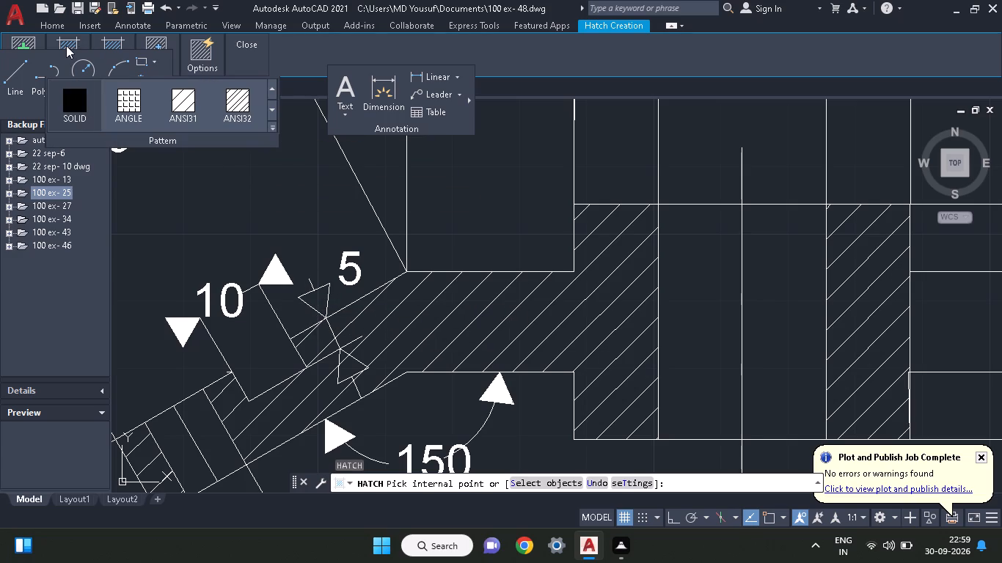
pyautogui.click(75, 123)
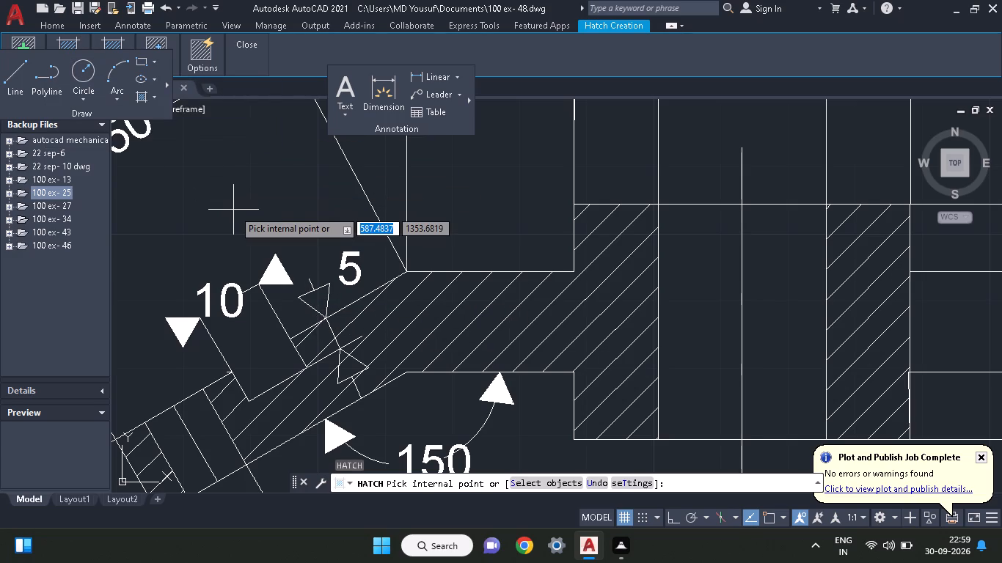
pyautogui.click(324, 298)
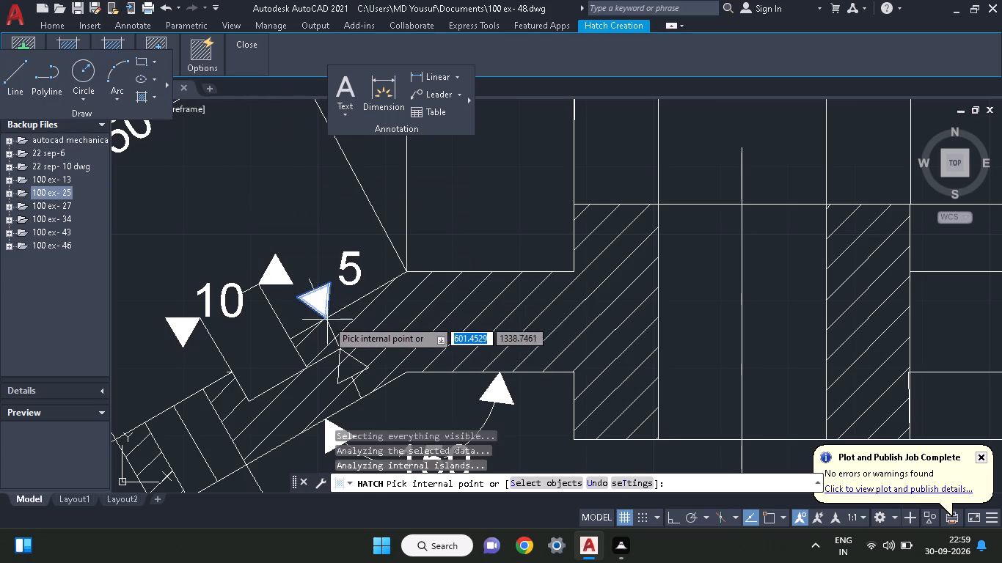
pyautogui.click(347, 377)
pyautogui.rightClick(462, 191)
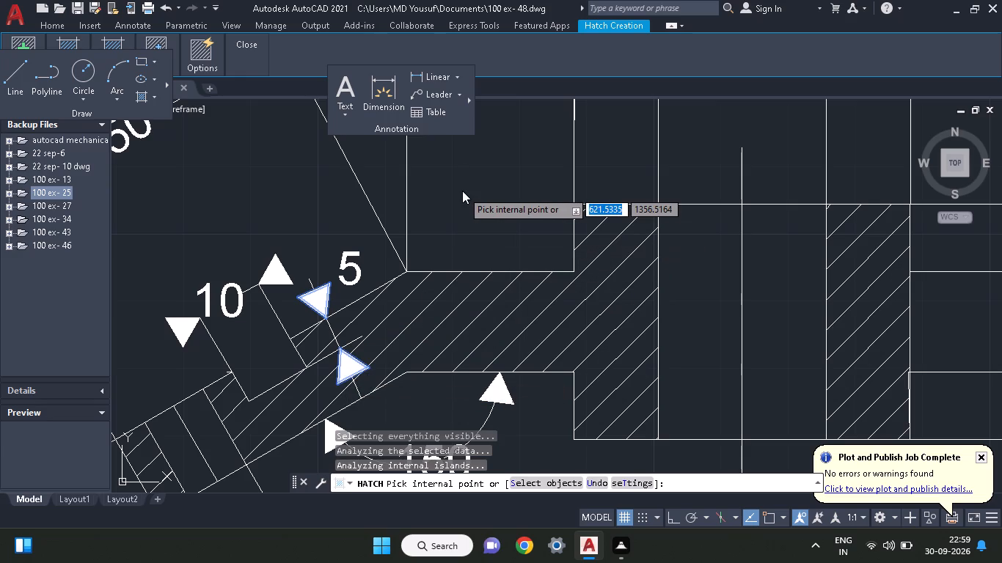
pyautogui.click(478, 206)
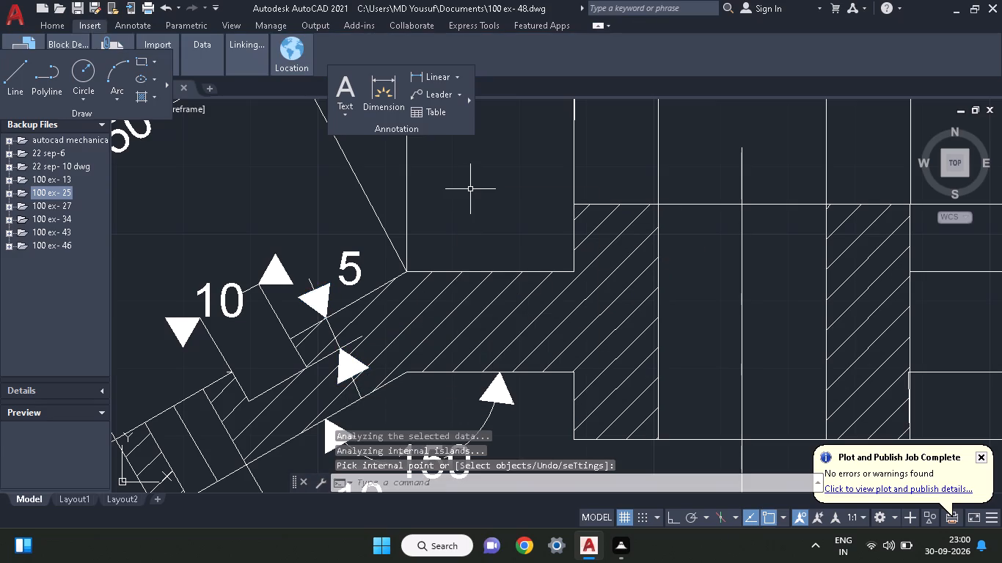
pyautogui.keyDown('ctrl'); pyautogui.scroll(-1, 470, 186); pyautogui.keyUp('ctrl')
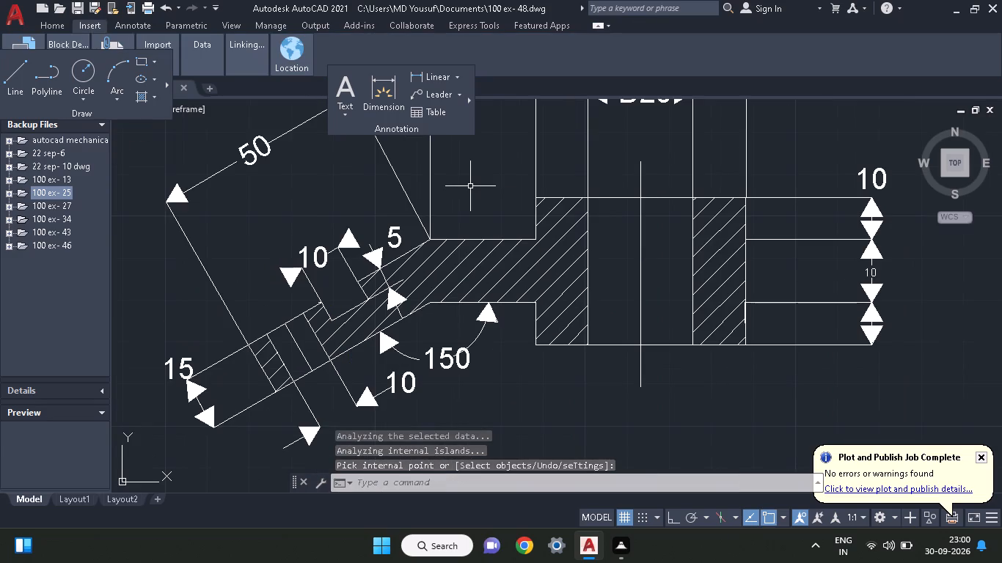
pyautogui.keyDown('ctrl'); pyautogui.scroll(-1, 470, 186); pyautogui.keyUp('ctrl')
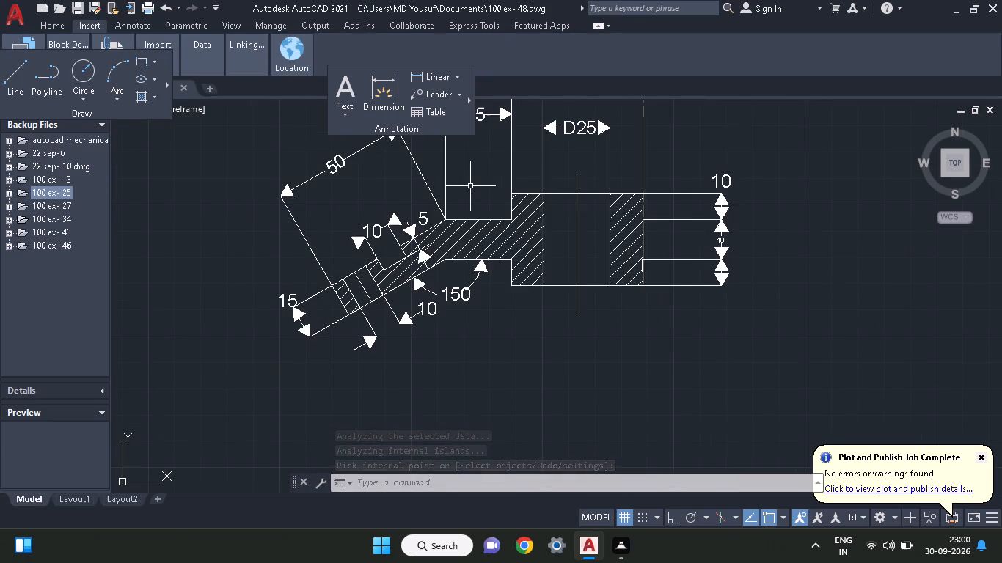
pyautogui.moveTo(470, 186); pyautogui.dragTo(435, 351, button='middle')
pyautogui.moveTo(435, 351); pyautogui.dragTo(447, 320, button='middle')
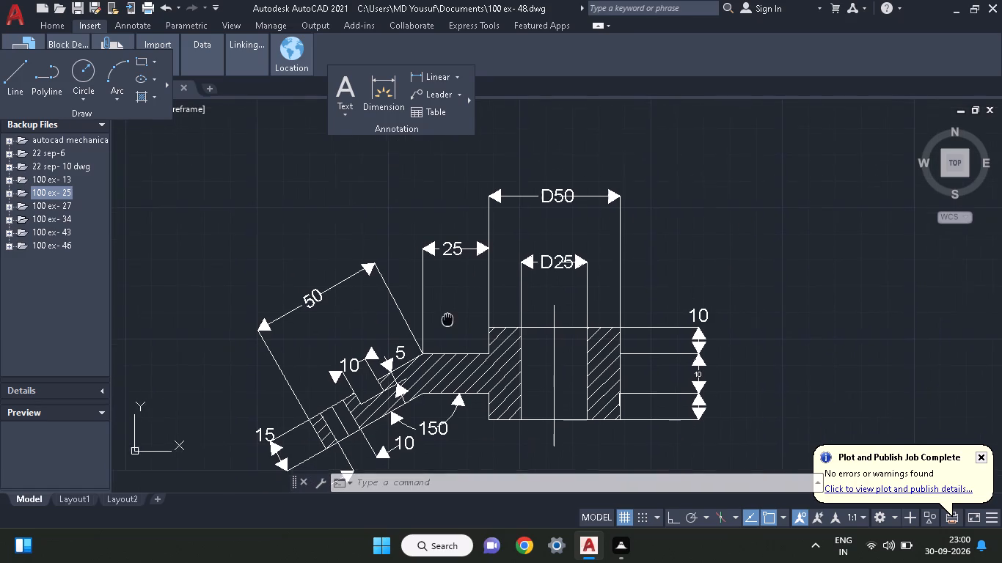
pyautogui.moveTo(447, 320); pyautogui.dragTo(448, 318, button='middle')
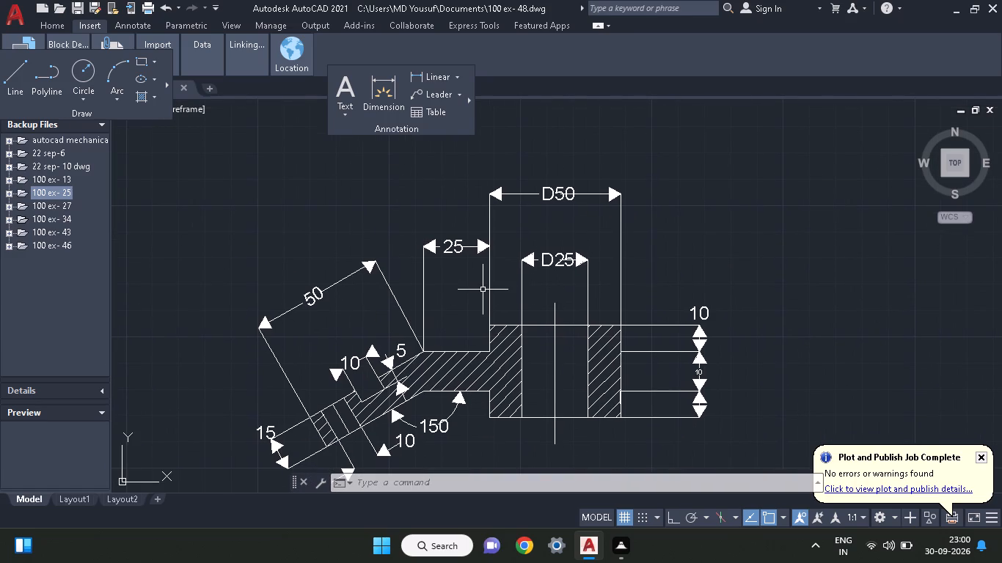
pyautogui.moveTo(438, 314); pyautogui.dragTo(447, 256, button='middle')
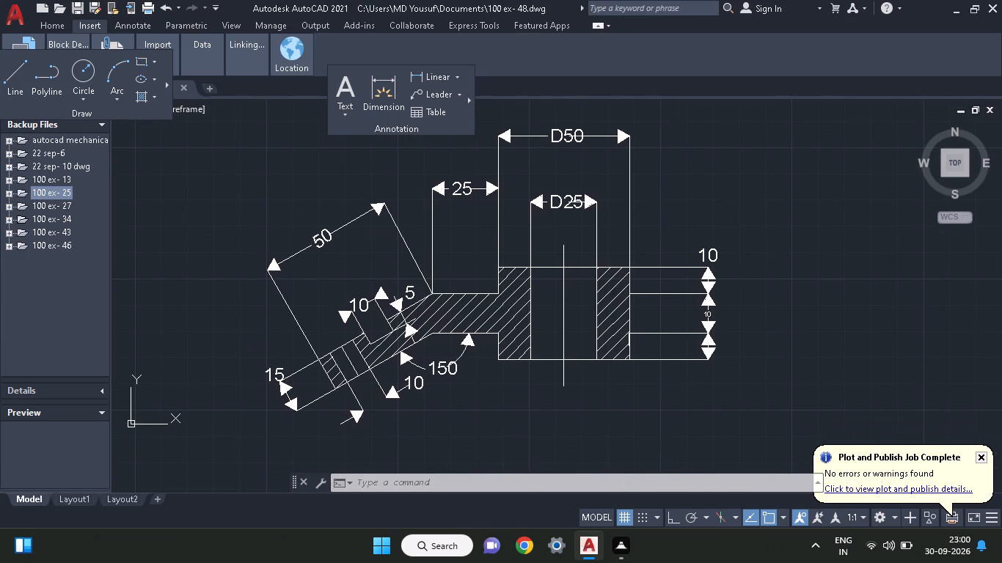
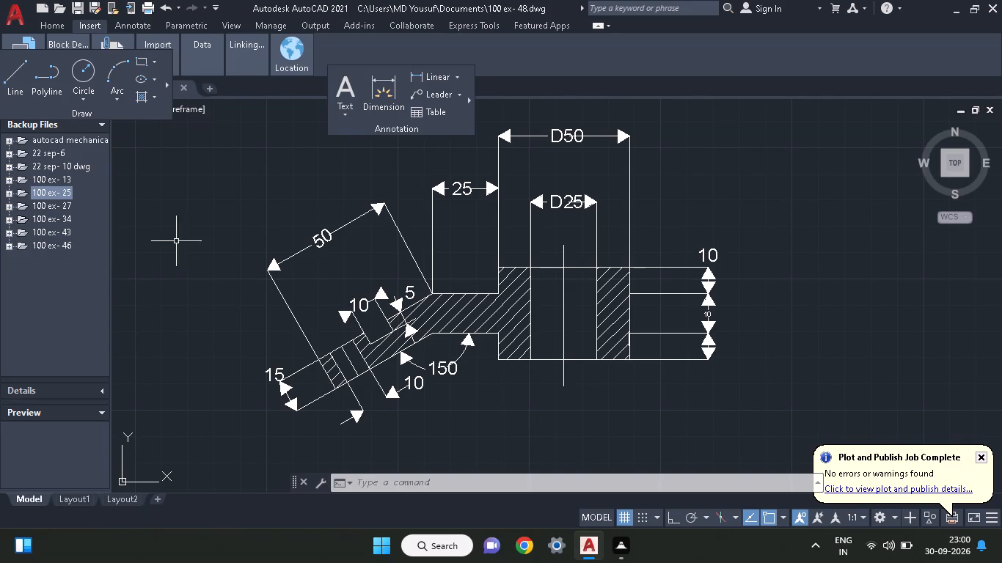
# Save the drawing as a new file named 100 ex- 49 in the Documents folder.
pyautogui.click(95, 9)
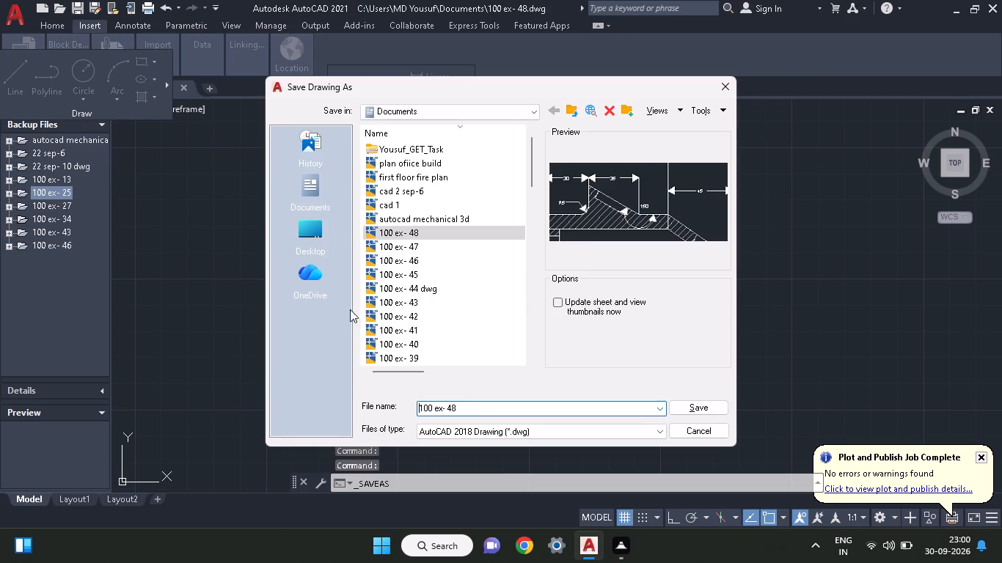
pyautogui.click(473, 410)
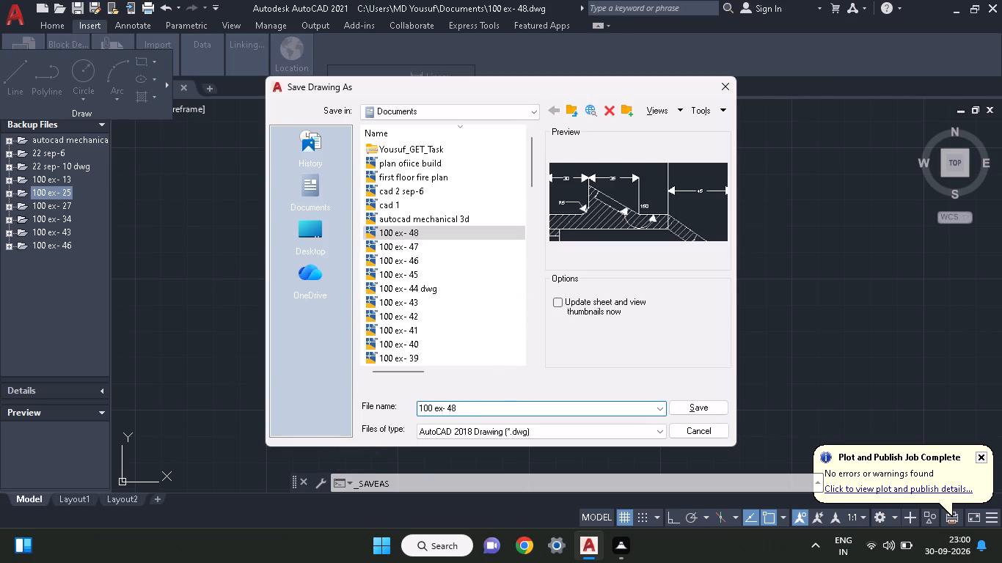
pyautogui.press('BackSpace')
pyautogui.press('9')
pyautogui.click(721, 412)
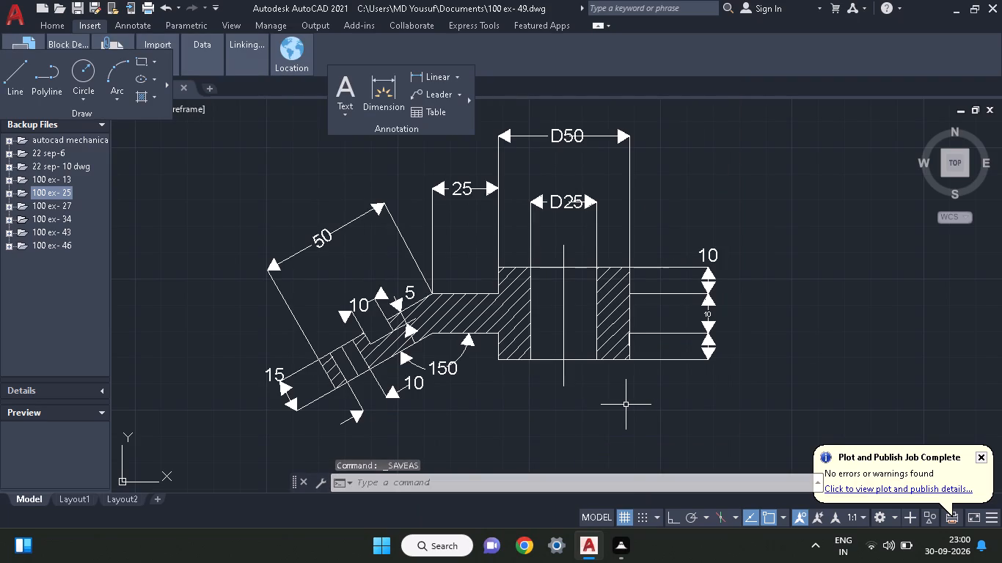
# Select all objects and plot the drawing to PDF with the AutoCAD PDF (General Documentation).pc3 plotter, with the plot centred.
pyautogui.hotkey('ctrl', 'a')
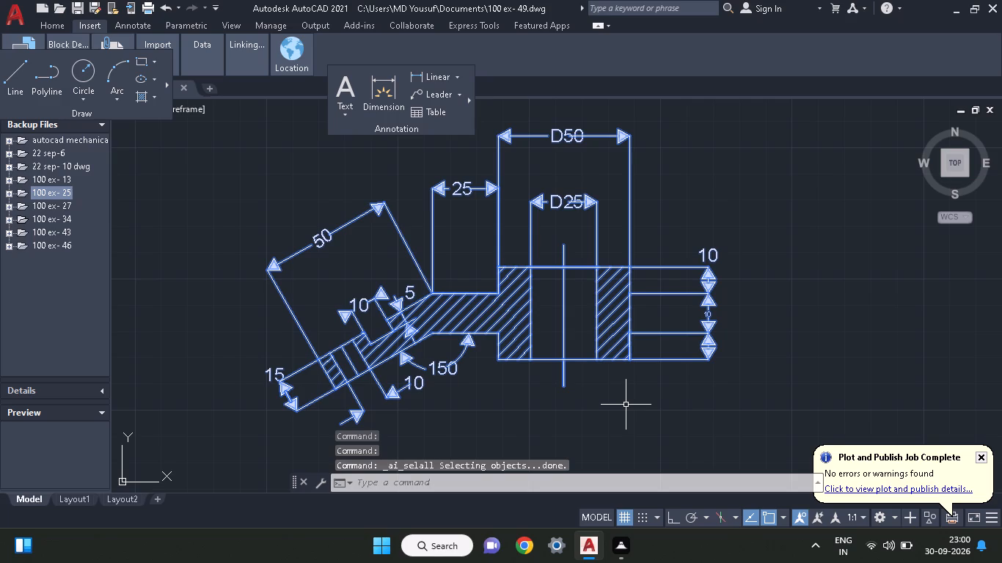
pyautogui.hotkey('ctrl', 'p')
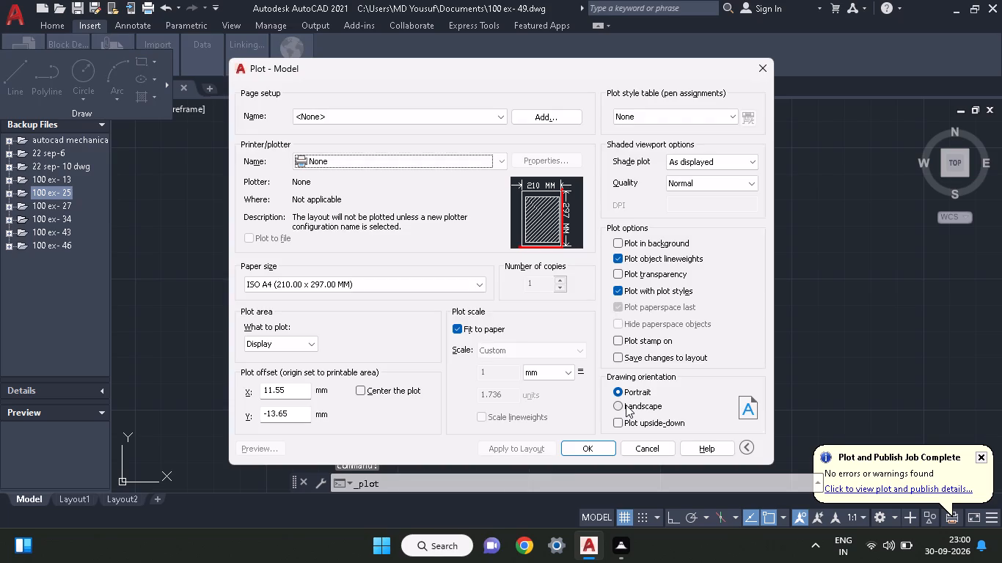
pyautogui.click(443, 156)
pyautogui.click(422, 271)
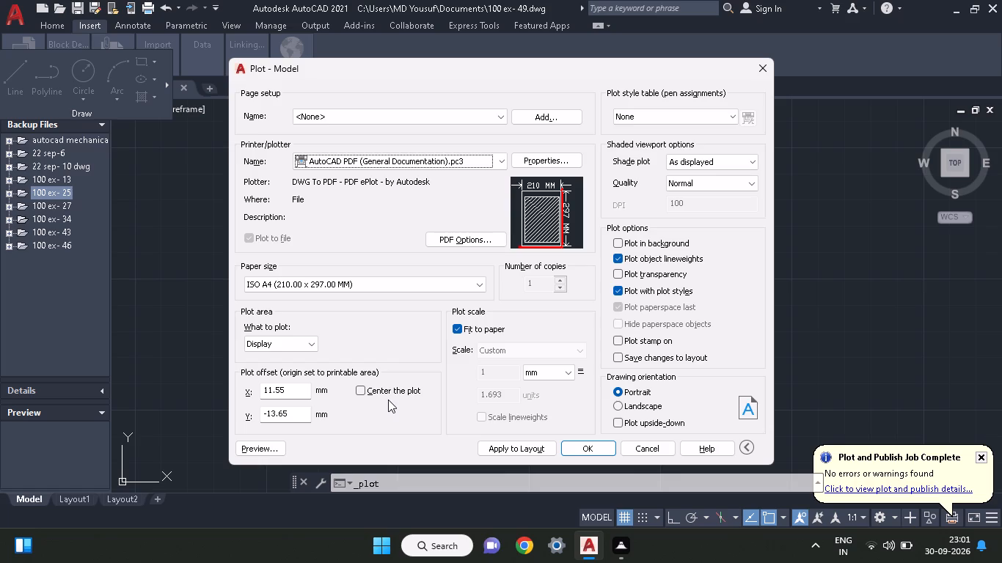
pyautogui.click(385, 384)
pyautogui.click(365, 388)
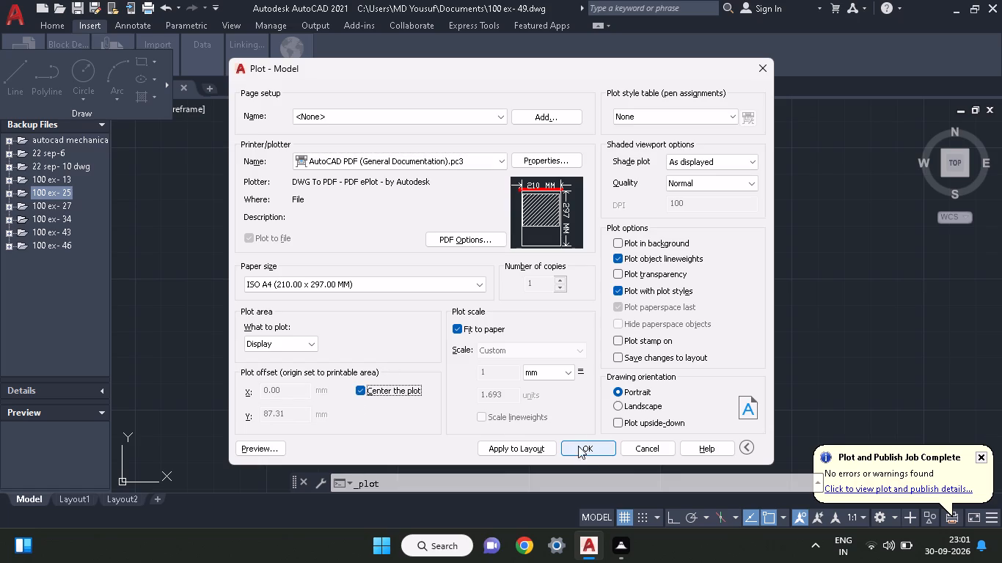
pyautogui.click(582, 448)
pyautogui.click(723, 408)
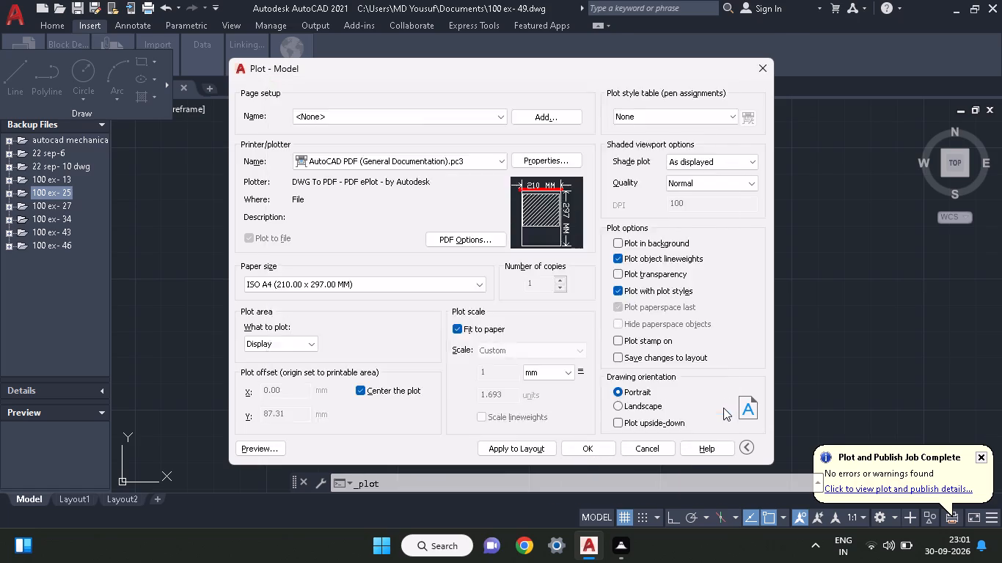